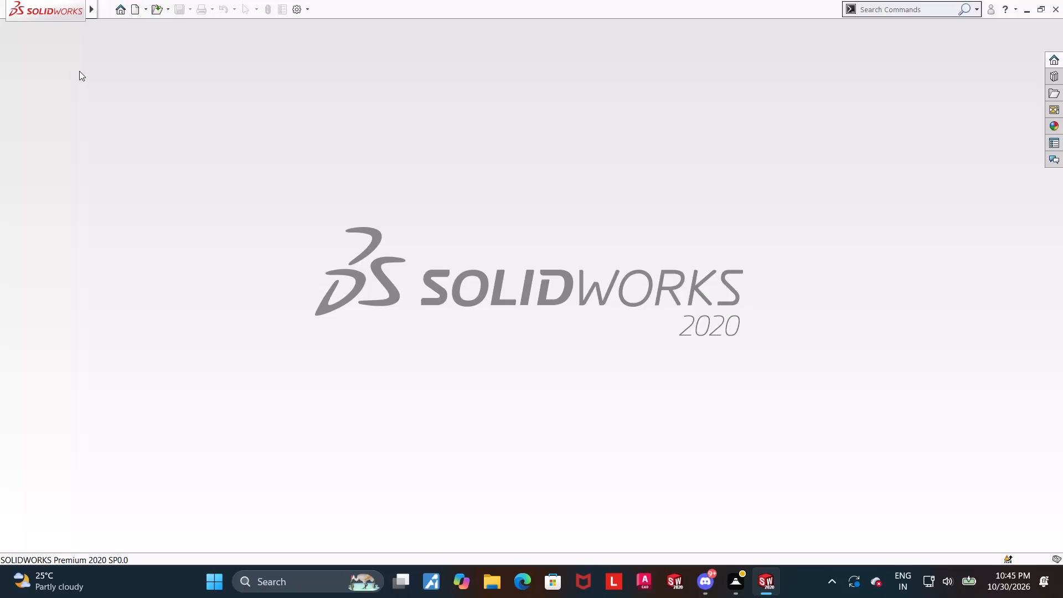
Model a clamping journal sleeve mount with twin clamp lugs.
Create a new part and start a sketch on the Right Plane.
{"action": "left_click", "coordinate": [133, 8]}
{"action": "double_click", "coordinate": [259, 285]}
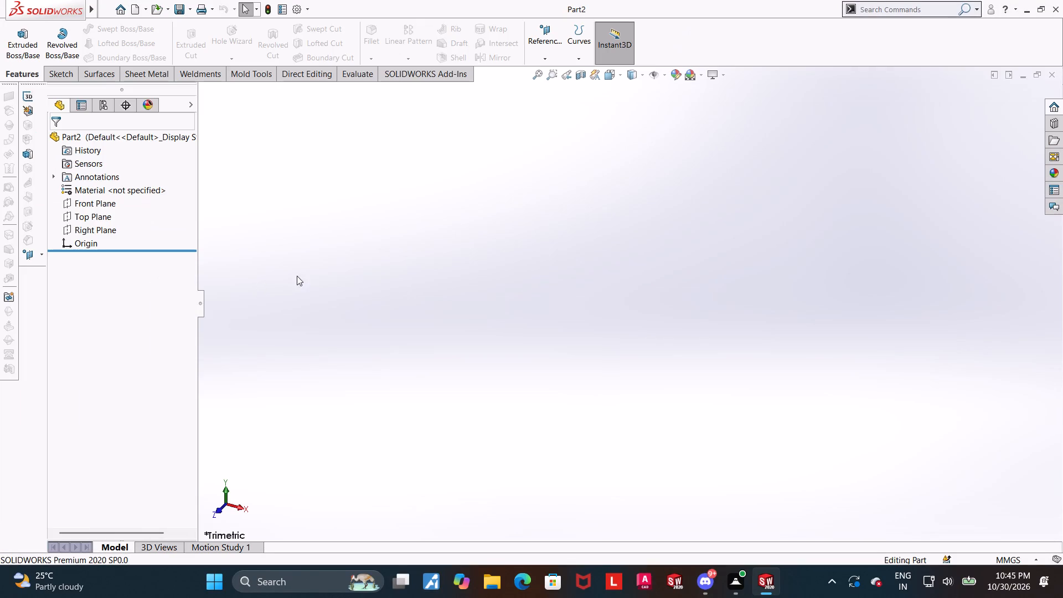
{"action": "left_click", "coordinate": [89, 228]}
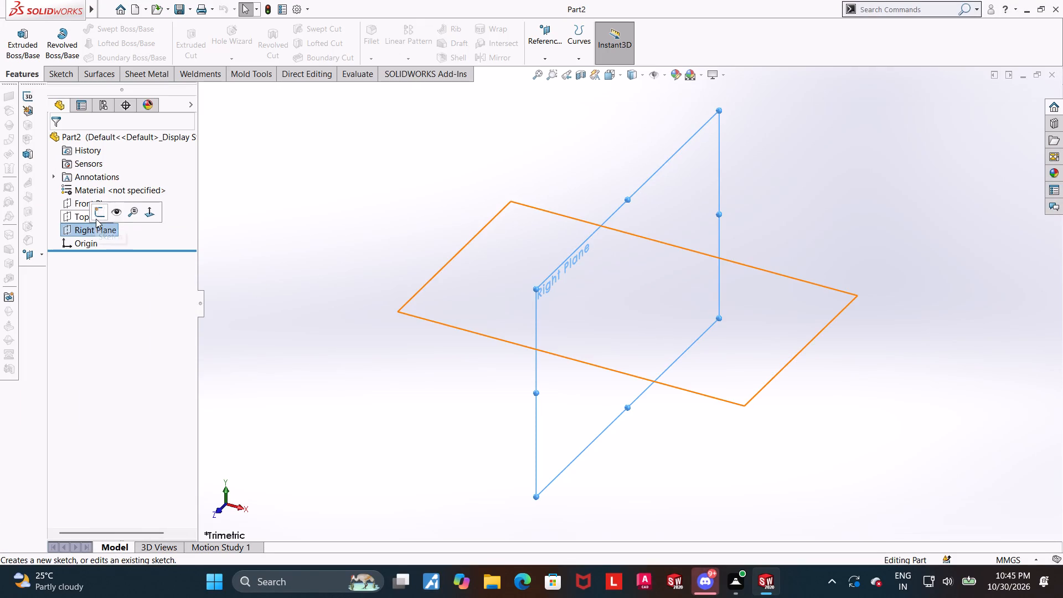
{"action": "left_click", "coordinate": [96, 219]}
Sketch a nearly full centerpoint arc of about 47.5 mm radius around the origin, leaving a gap at the top.
{"action": "left_click", "coordinate": [118, 44]}
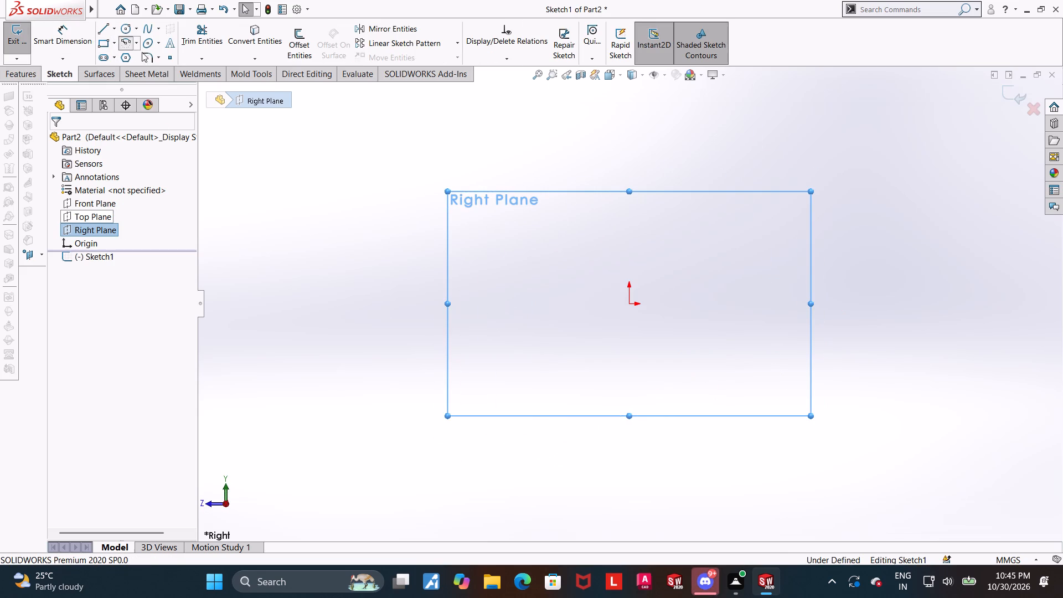
{"action": "left_click", "coordinate": [630, 305]}
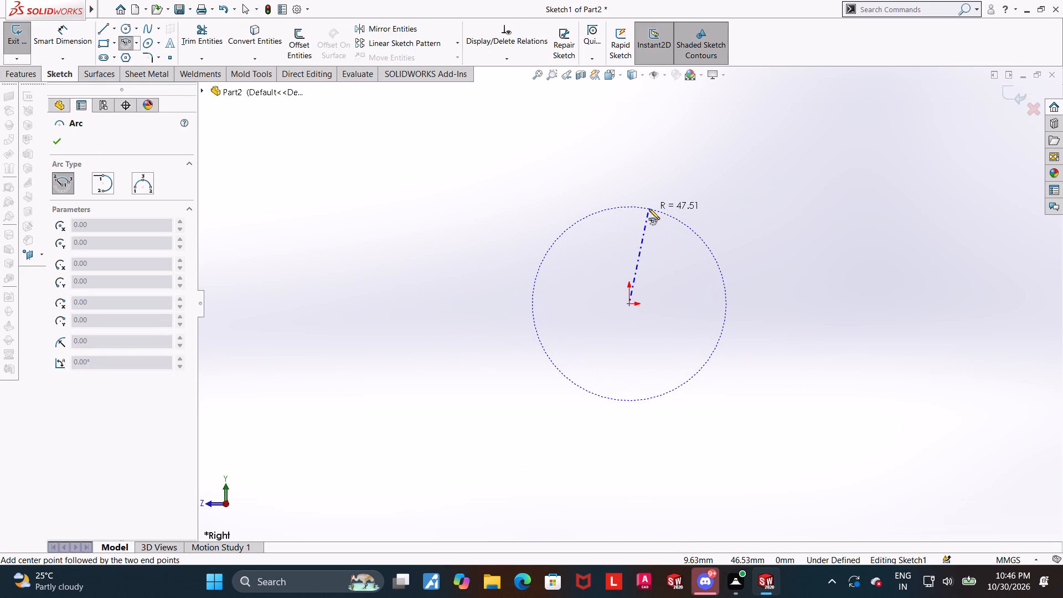
{"action": "left_click", "coordinate": [649, 209]}
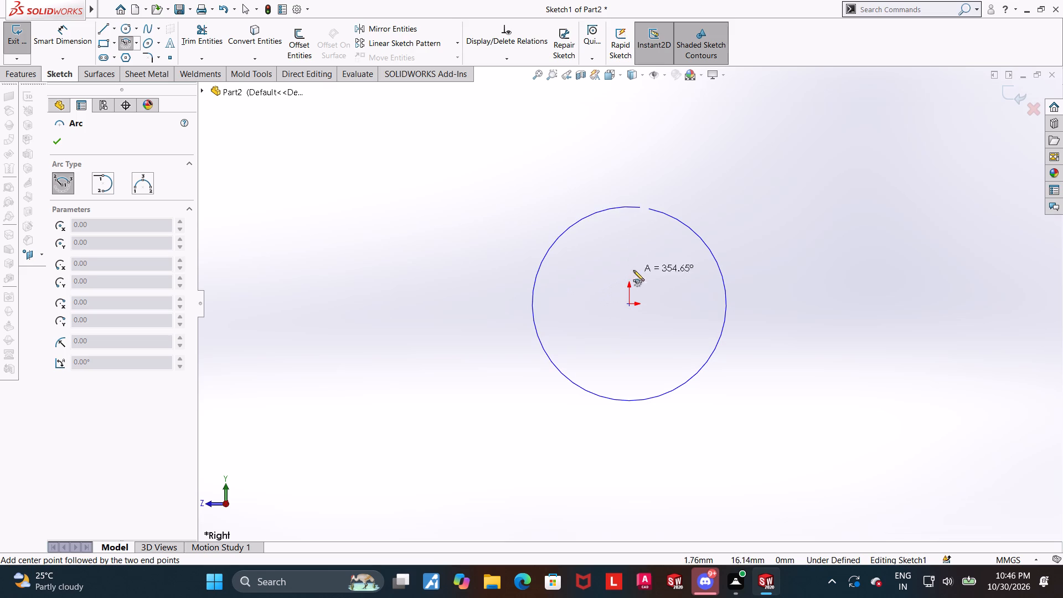
{"action": "left_click", "coordinate": [611, 234]}
{"action": "key", "text": "Escape"}
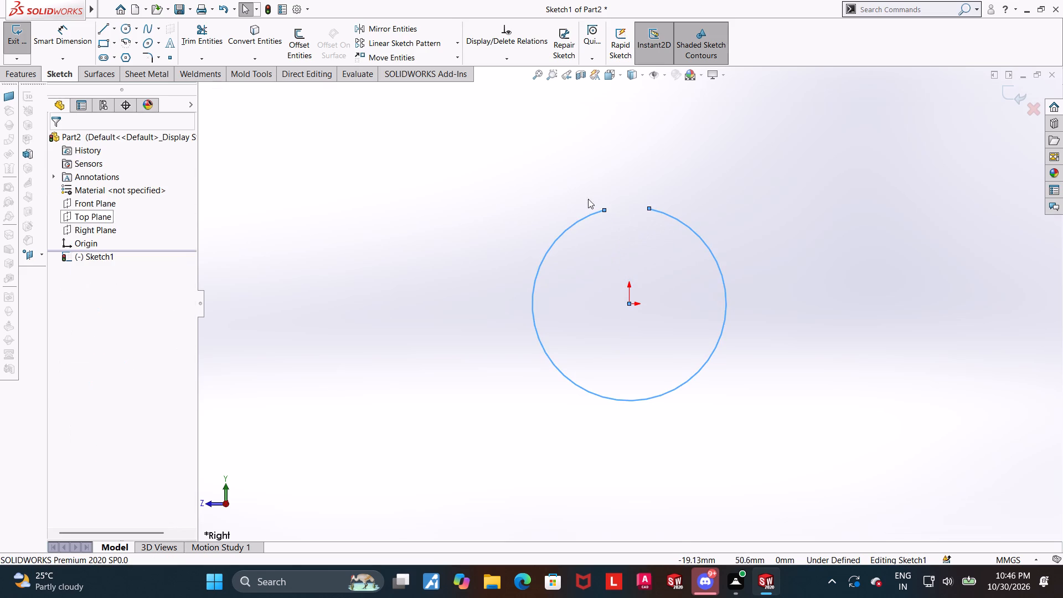
Dimension the arc's radius as 45 mm.
{"action": "left_click", "coordinate": [80, 34]}
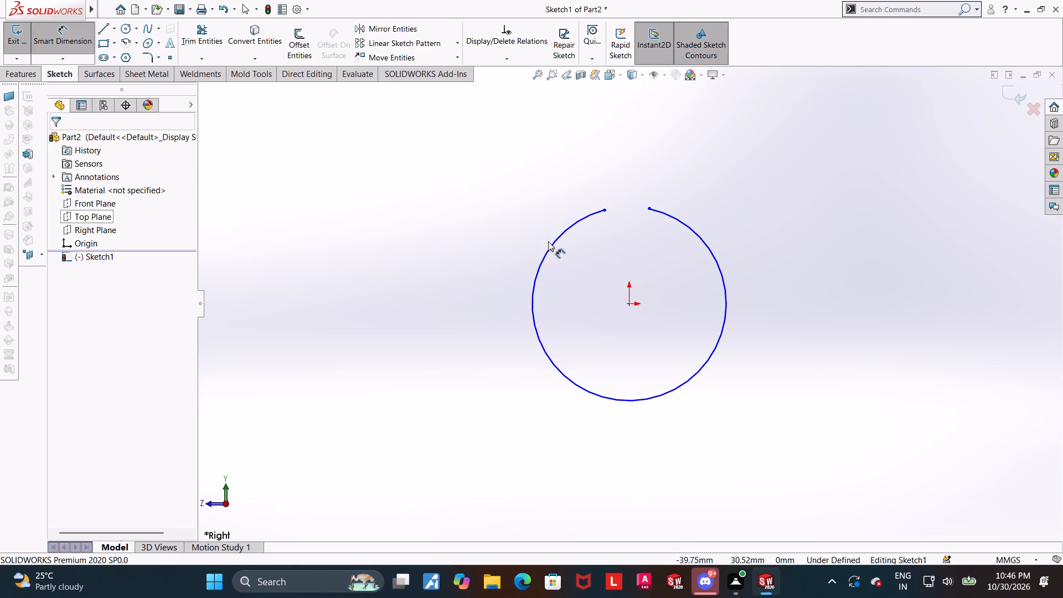
{"action": "left_click", "coordinate": [550, 244]}
{"action": "left_click", "coordinate": [488, 230]}
{"action": "type", "text": "45"}
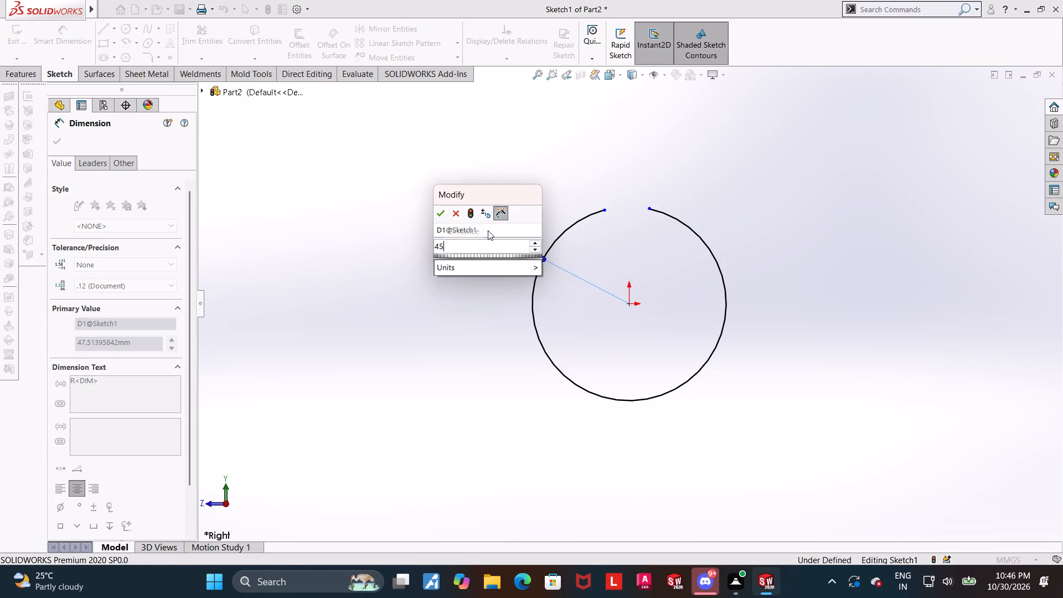
{"action": "key", "text": "Return"}
{"action": "key", "text": "Escape"}
Dimension the gap between the arc's endpoints as 15 mm and shift the gap roughly above the origin.
{"action": "left_click", "coordinate": [55, 35]}
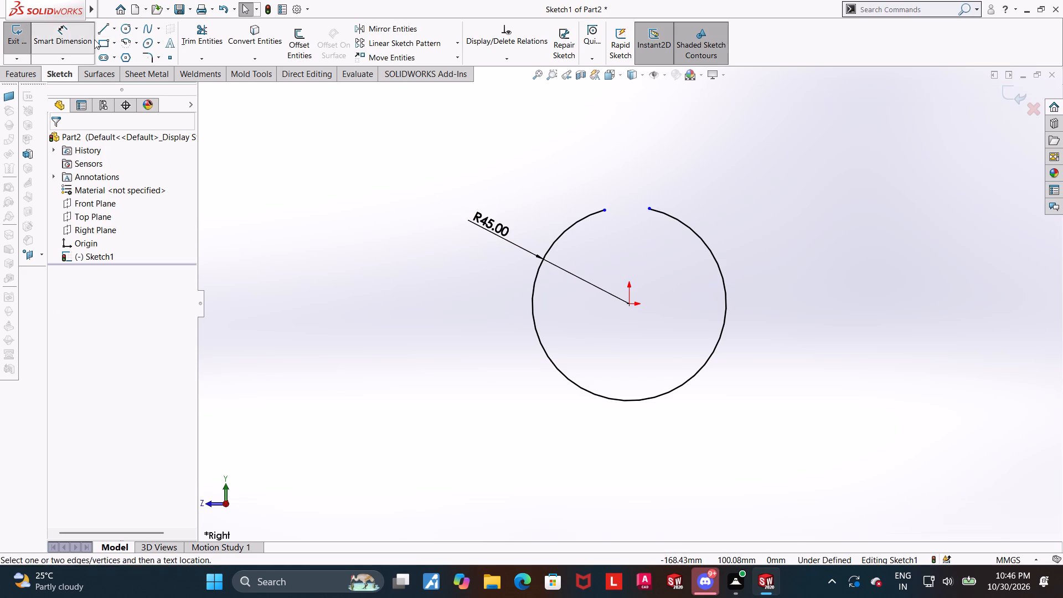
{"action": "left_click", "coordinate": [605, 211]}
{"action": "left_click", "coordinate": [649, 208]}
{"action": "left_click", "coordinate": [644, 174]}
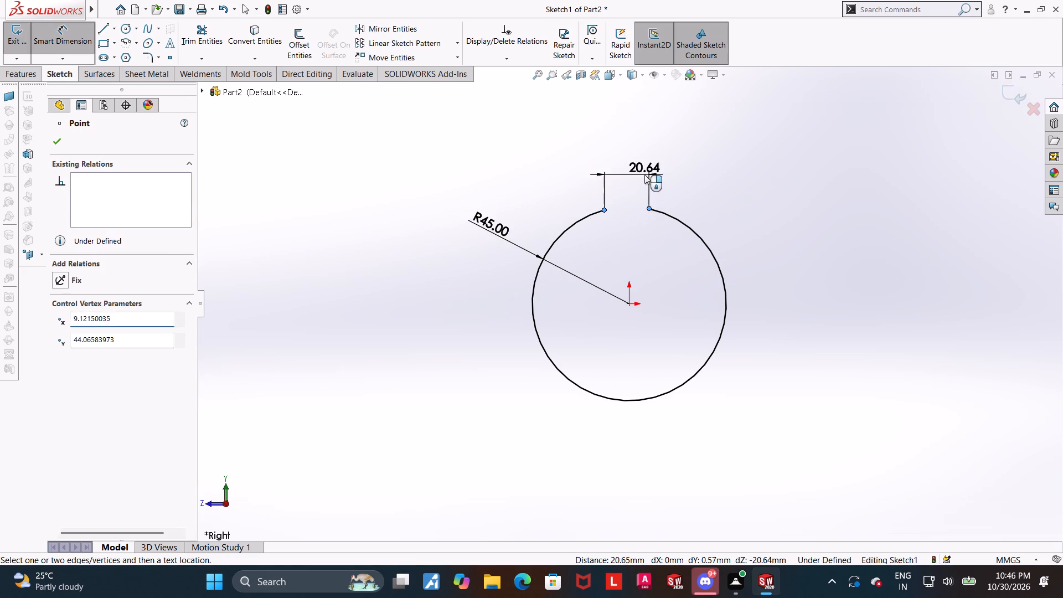
{"action": "type", "text": "15"}
{"action": "key", "text": "Return"}
{"action": "key", "text": "Escape"}
{"action": "left_click", "coordinate": [878, 225]}
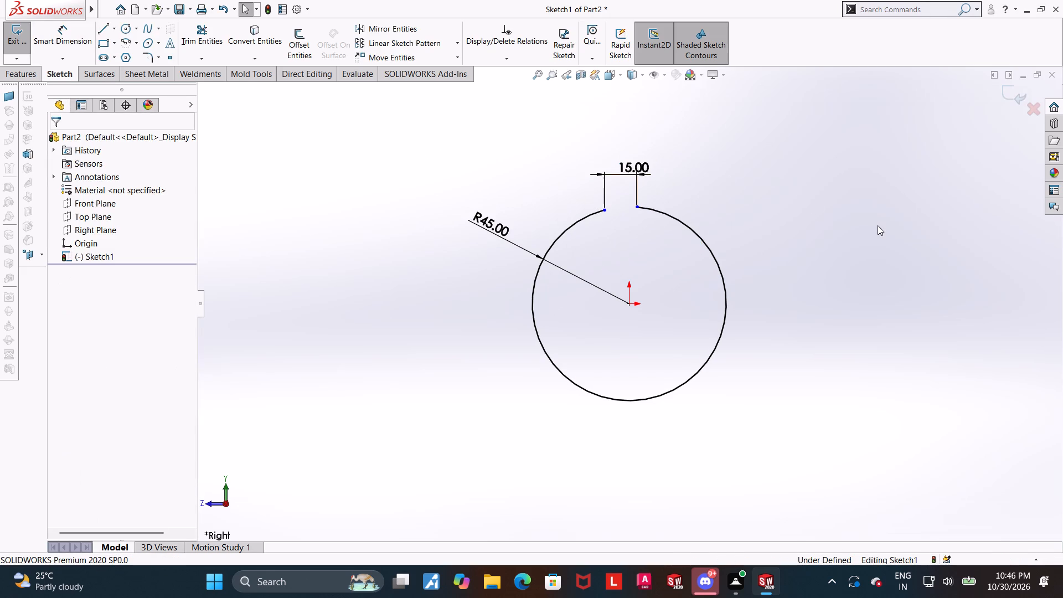
{"action": "left_click_drag", "start_coordinate": [635, 205], "coordinate": [649, 205]}
{"action": "left_click", "coordinate": [822, 210]}
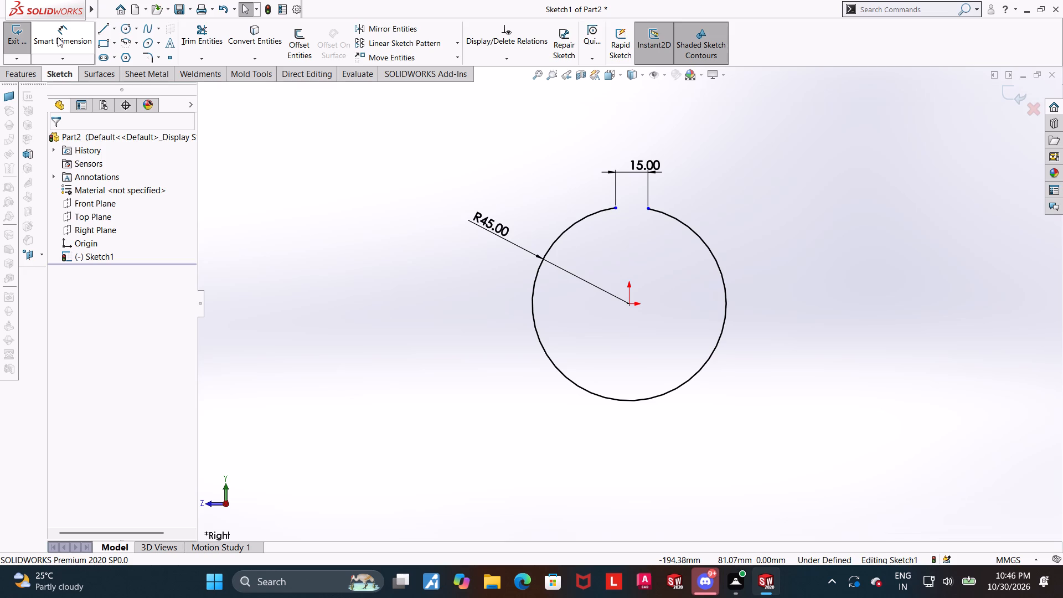
Draw a vertical centerline about 21.5 mm long upward from the origin.
{"action": "left_click", "coordinate": [115, 29]}
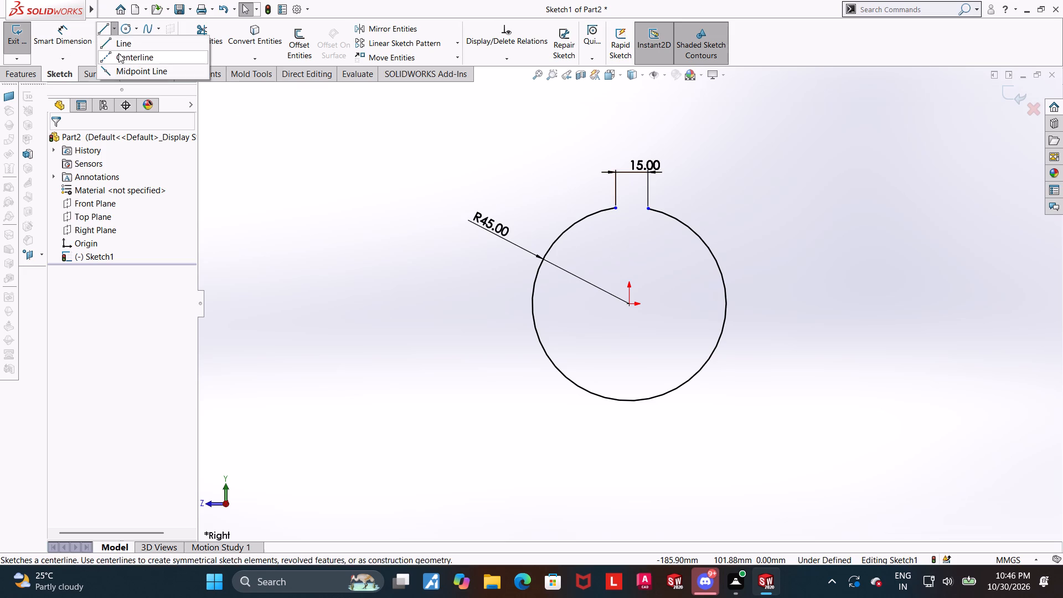
{"action": "left_click", "coordinate": [118, 53]}
{"action": "left_click", "coordinate": [626, 306]}
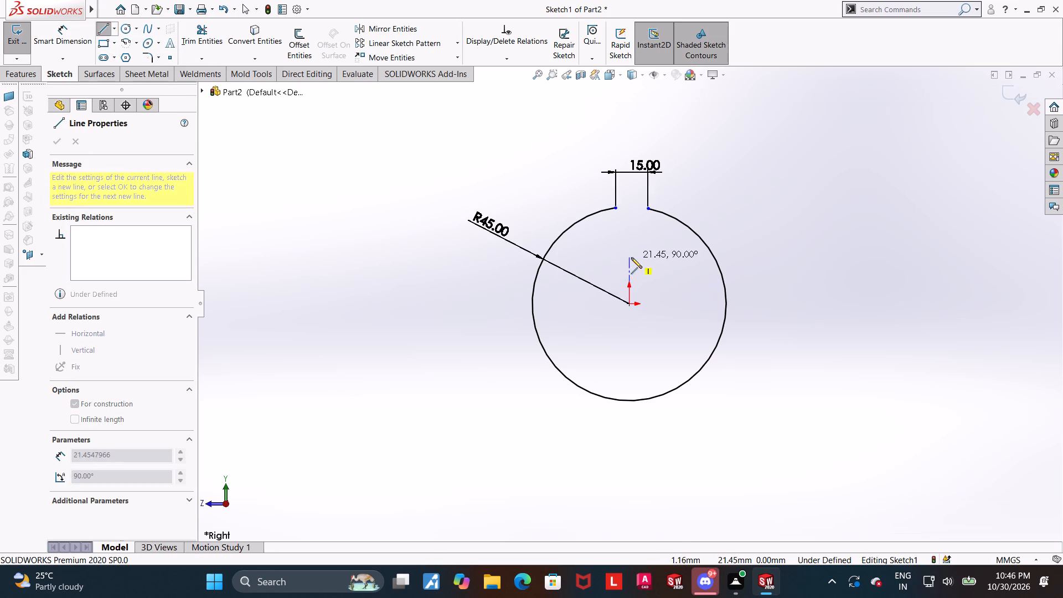
{"action": "left_click", "coordinate": [631, 257]}
{"action": "key", "text": "Escape"}
Make the two endpoints of the 45 mm arc symmetric about the vertical centerline.
{"action": "left_click", "coordinate": [617, 206]}
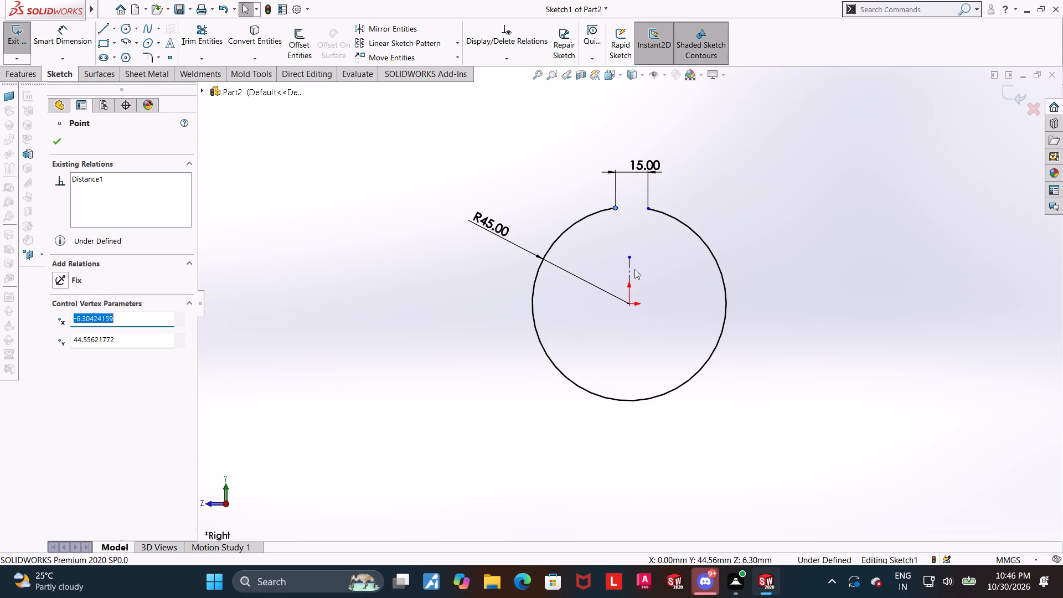
{"action": "left_click", "coordinate": [627, 269], "text": "ctrl"}
{"action": "left_click", "coordinate": [647, 209], "text": "ctrl"}
{"action": "left_click", "coordinate": [63, 348]}
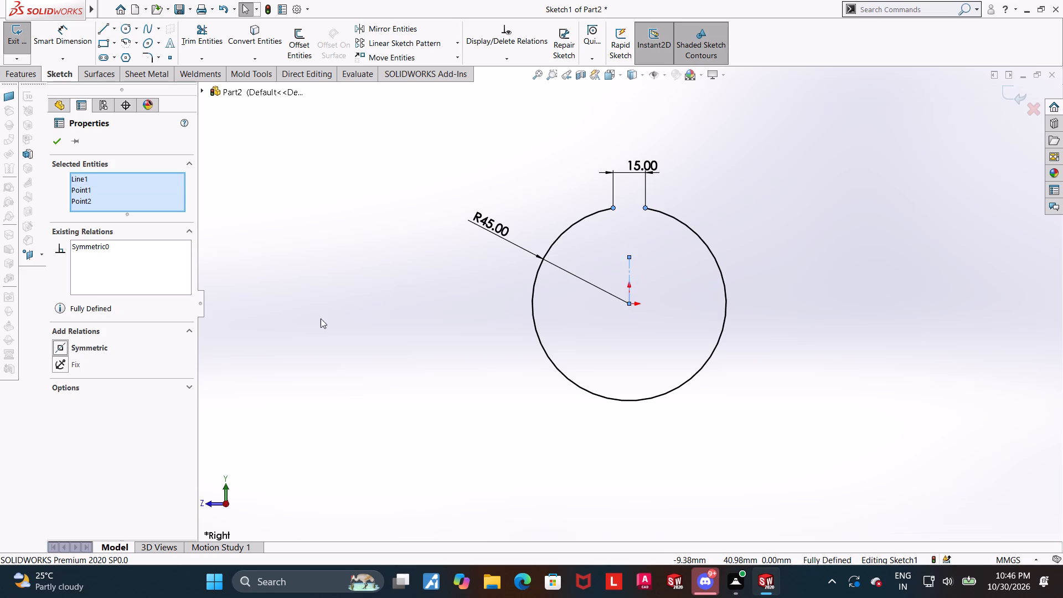
{"action": "left_click", "coordinate": [828, 252]}
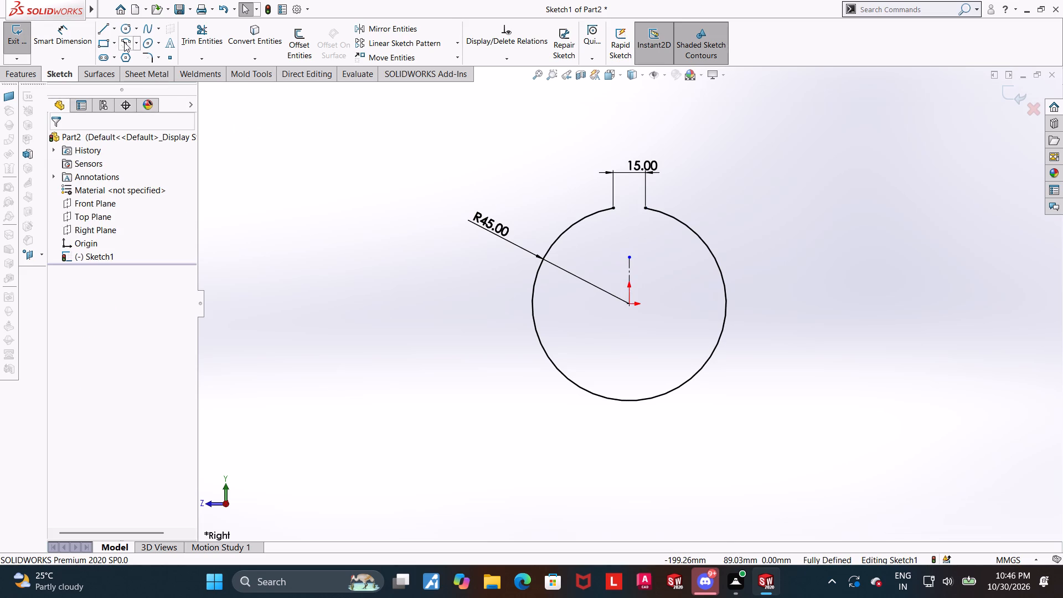
Sketch an inner centerpoint arc of about 37.5 mm radius around the origin, also open at the top.
{"action": "left_click", "coordinate": [124, 42]}
{"action": "left_click", "coordinate": [630, 304]}
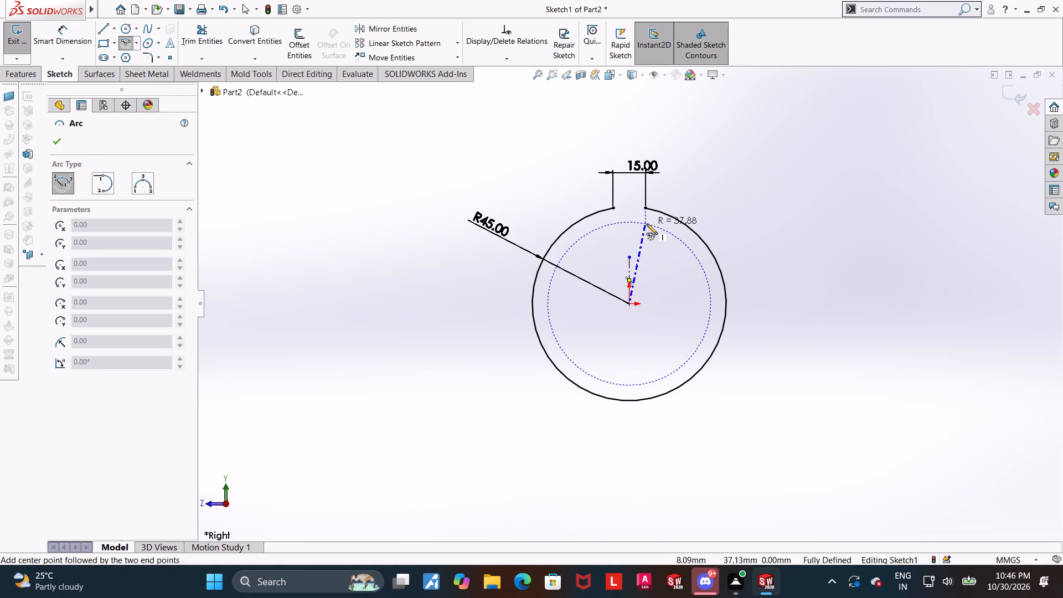
{"action": "left_click", "coordinate": [641, 224]}
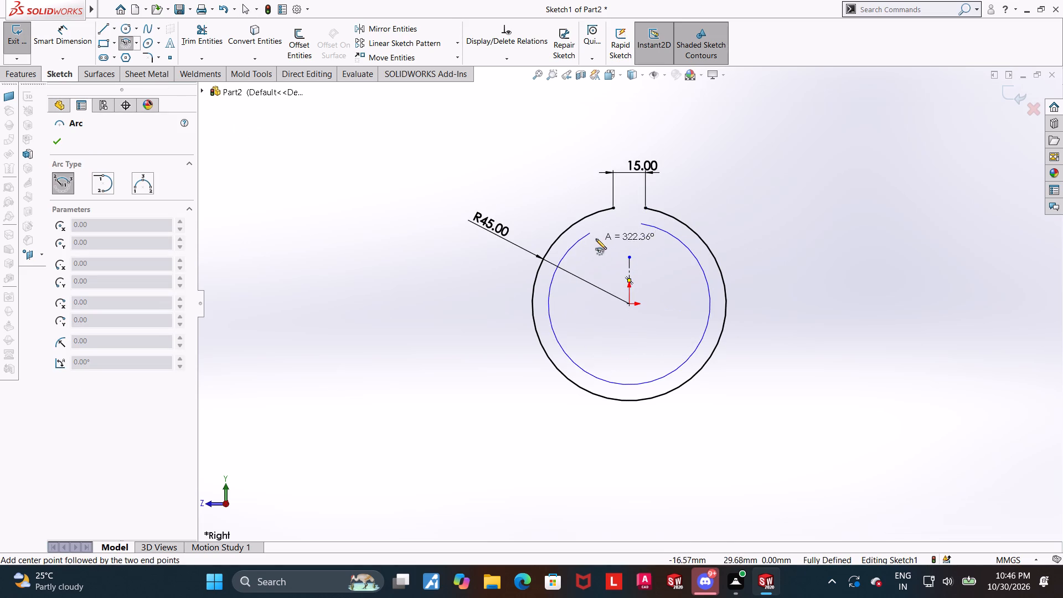
{"action": "left_click", "coordinate": [618, 231]}
{"action": "key", "text": "Escape"}
{"action": "key", "text": "Escape"}
{"action": "key", "text": "Escape"}
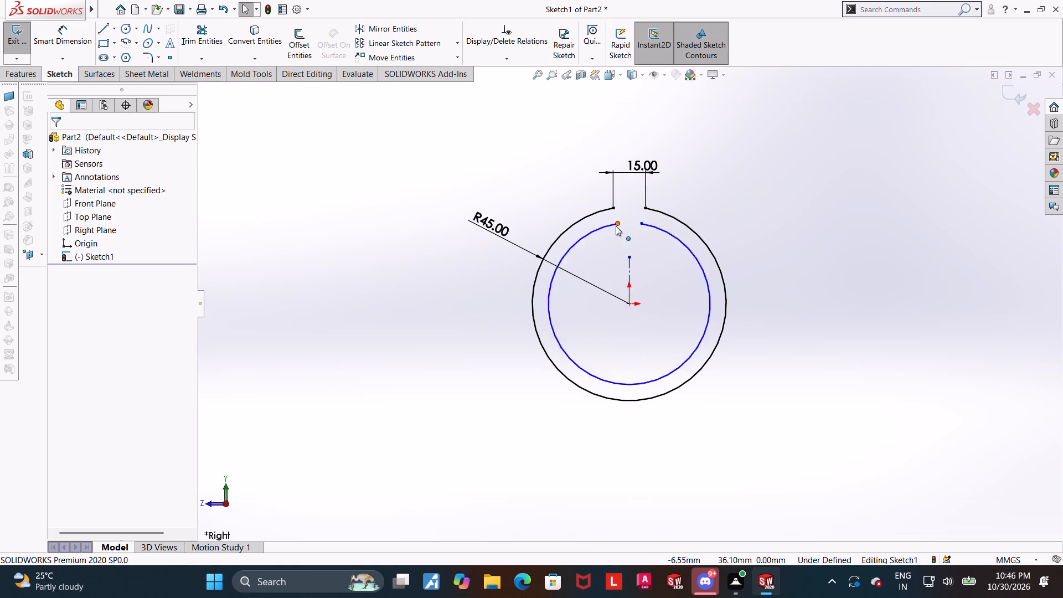
Make the inner arc's two endpoints symmetric about the vertical centerline.
{"action": "left_click", "coordinate": [617, 225], "text": "ctrl"}
{"action": "left_click", "coordinate": [639, 224], "text": "ctrl"}
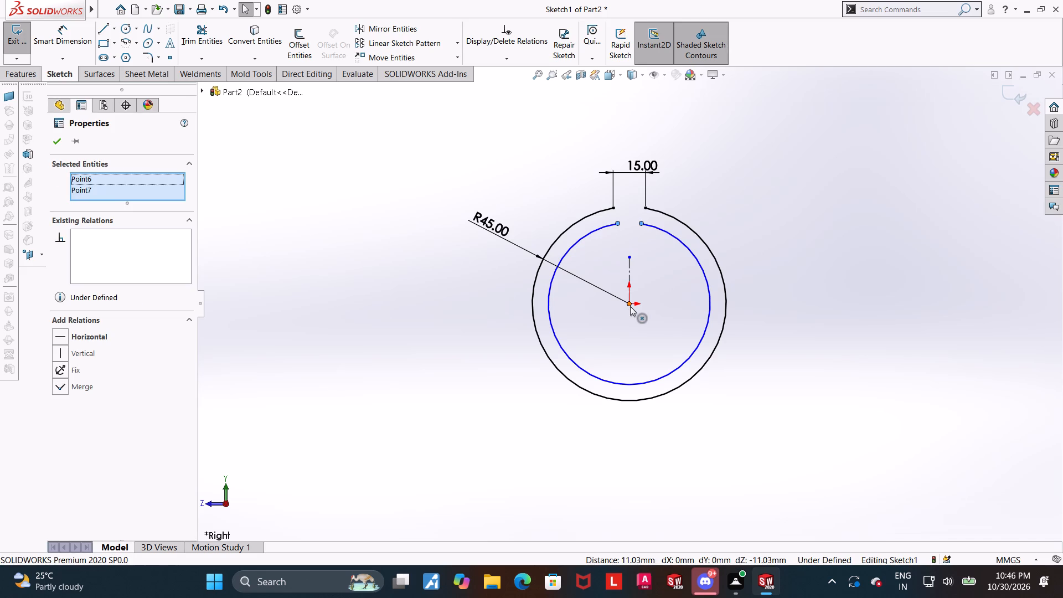
{"action": "left_click", "coordinate": [631, 264], "text": "ctrl"}
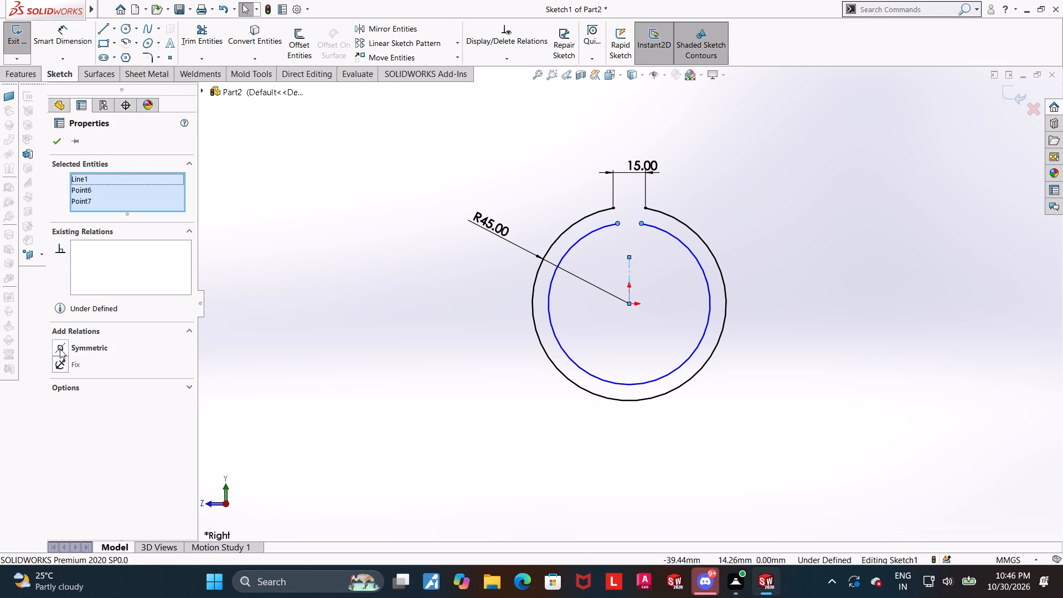
{"action": "left_click", "coordinate": [60, 349]}
{"action": "left_click", "coordinate": [349, 326]}
Dimension the inner arc's radius as 32.5 mm.
{"action": "left_click", "coordinate": [48, 35]}
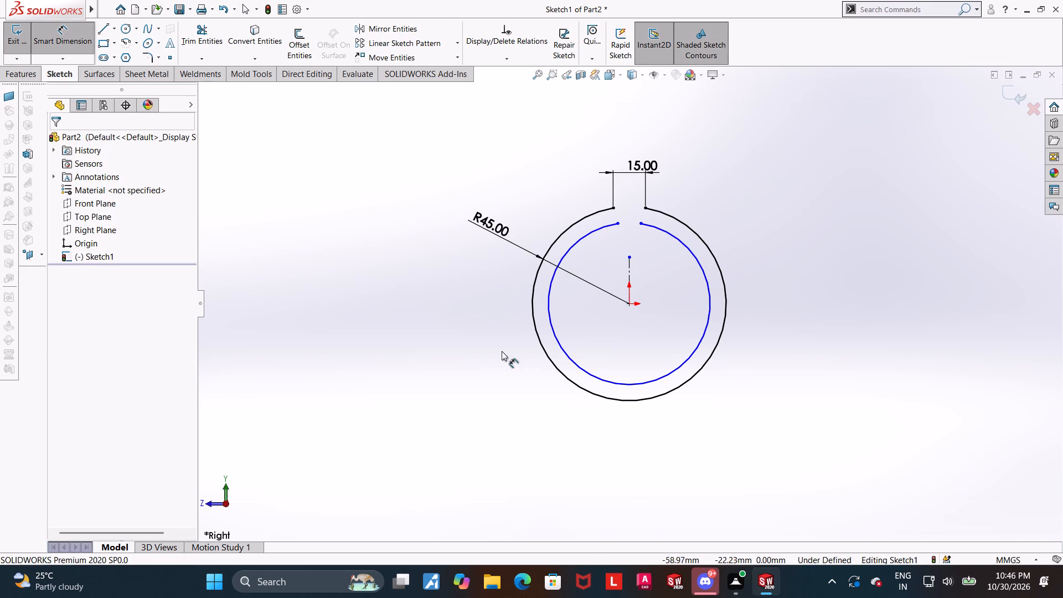
{"action": "left_click", "coordinate": [557, 341]}
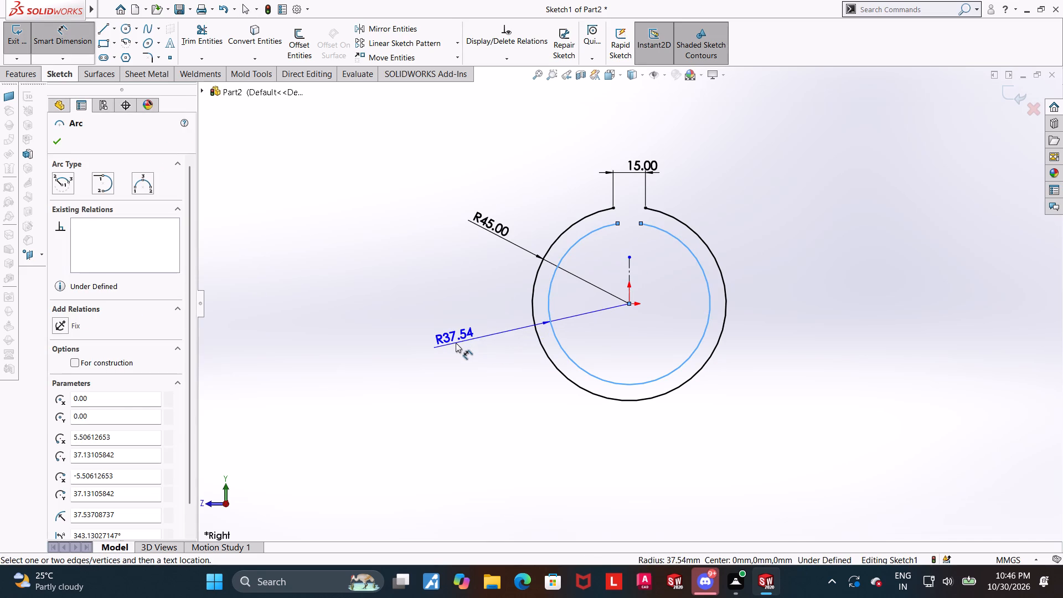
{"action": "left_click", "coordinate": [456, 343]}
{"action": "key", "text": "4"}
{"action": "key", "text": "BackSpace"}
{"action": "type", "text": "32.5"}
{"action": "key", "text": "Return"}
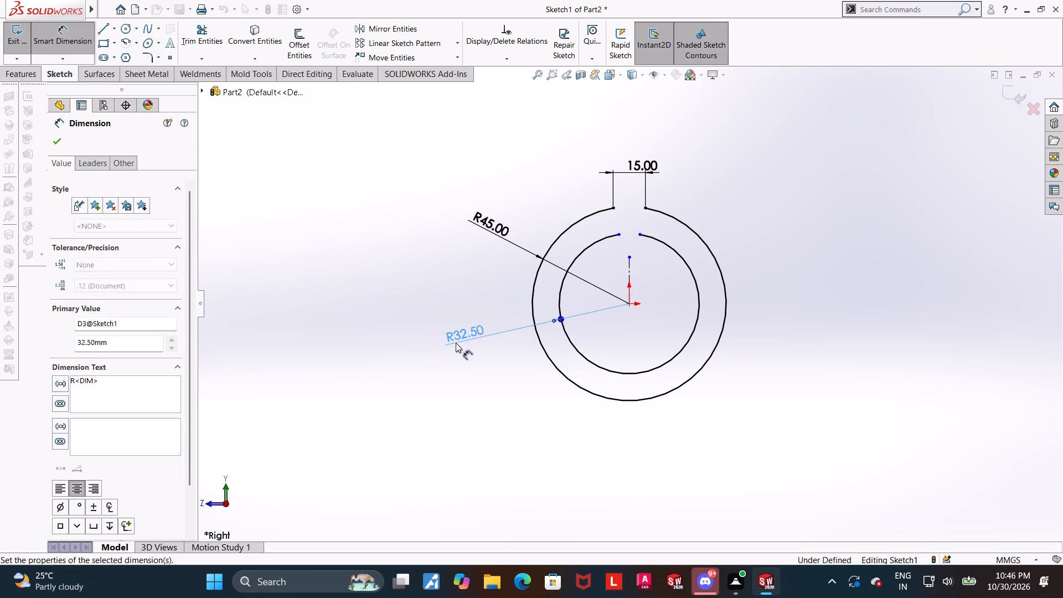
{"action": "key", "text": "Escape"}
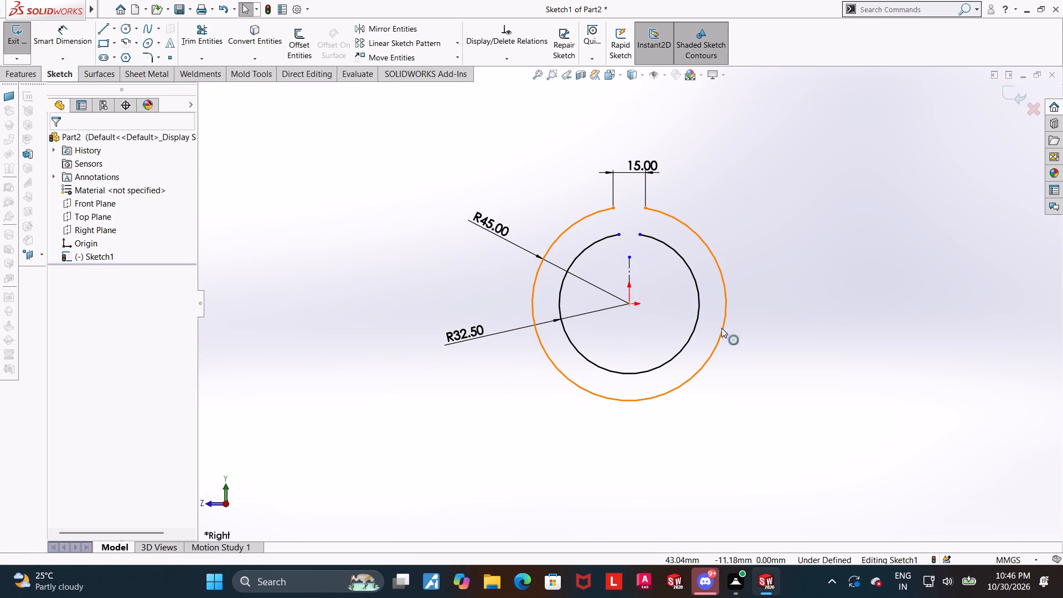
Add a vertical relation between the outer and inner arc endpoints on the left side of the gap.
{"action": "scroll", "coordinate": [661, 301], "scroll_direction": "down", "scroll_amount": 1}
{"action": "left_click", "coordinate": [604, 188], "text": "ctrl"}
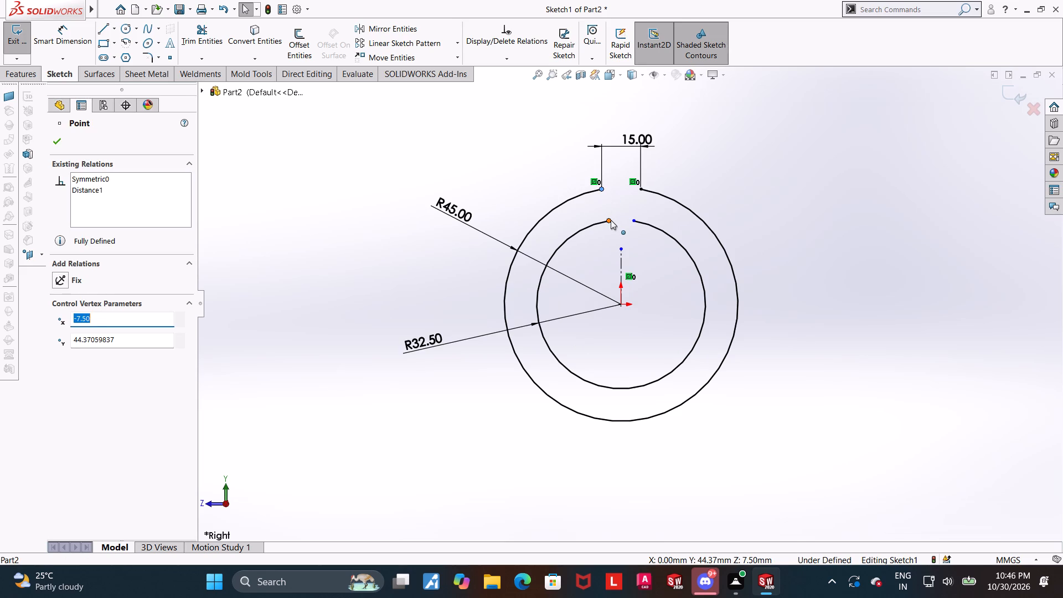
{"action": "left_click", "coordinate": [611, 220], "text": "ctrl"}
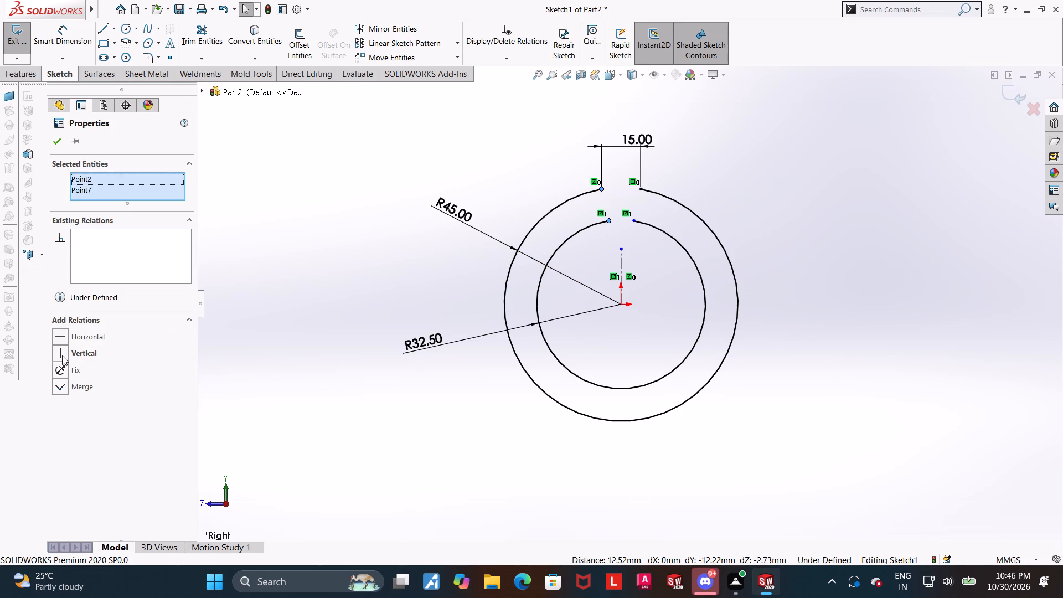
{"action": "left_click", "coordinate": [62, 355], "text": "ctrl"}
{"action": "left_click", "coordinate": [774, 185]}
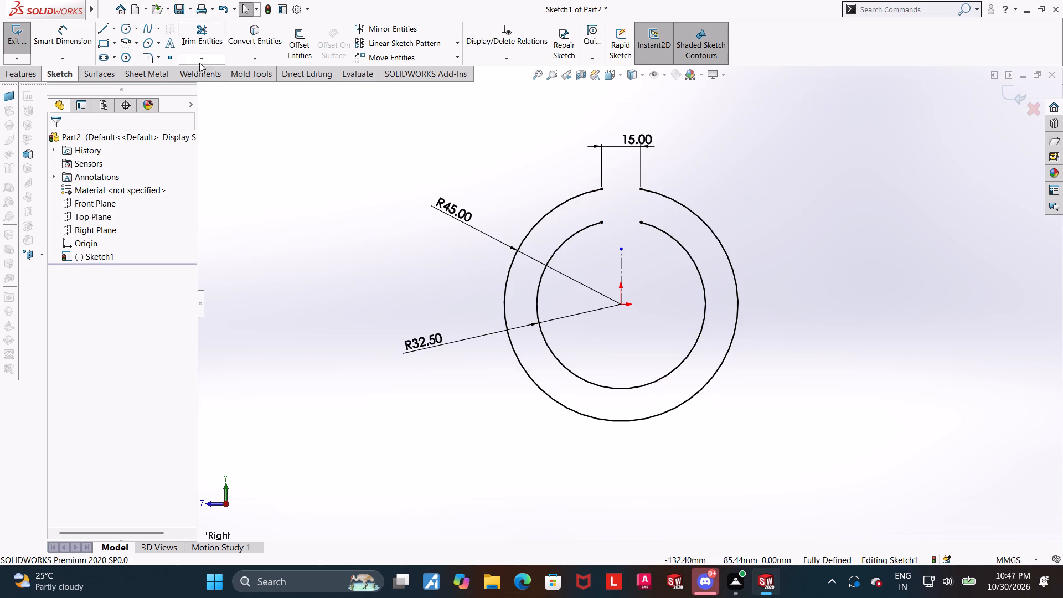
Close the ring profile with two vertical lines joining the outer and inner arc endpoints on both sides of the gap.
{"action": "left_click", "coordinate": [105, 32]}
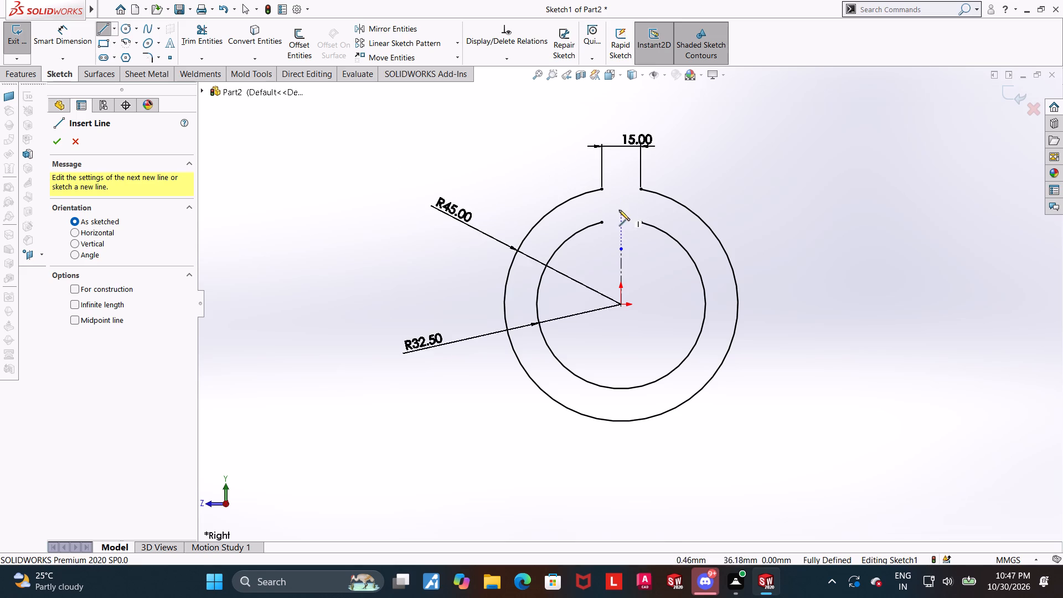
{"action": "left_click", "coordinate": [605, 188]}
{"action": "left_click", "coordinate": [603, 220]}
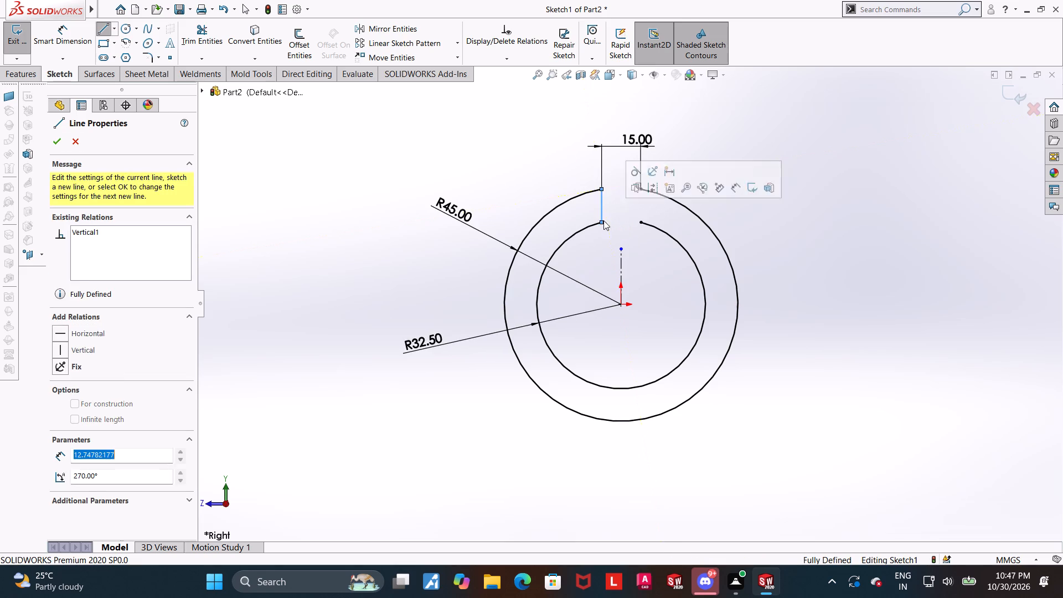
{"action": "key", "text": "Escape"}
{"action": "key", "text": "Escape"}
{"action": "key", "text": "Escape"}
{"action": "left_click", "coordinate": [101, 27]}
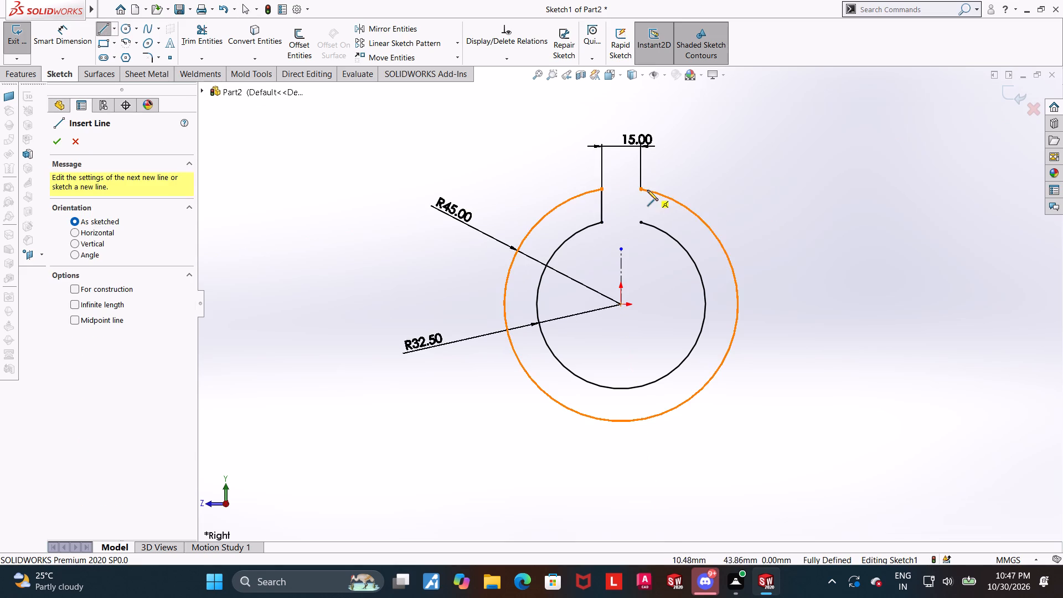
{"action": "left_click", "coordinate": [641, 188]}
{"action": "left_click", "coordinate": [641, 222]}
{"action": "key", "text": "Escape"}
{"action": "key", "text": "Escape"}
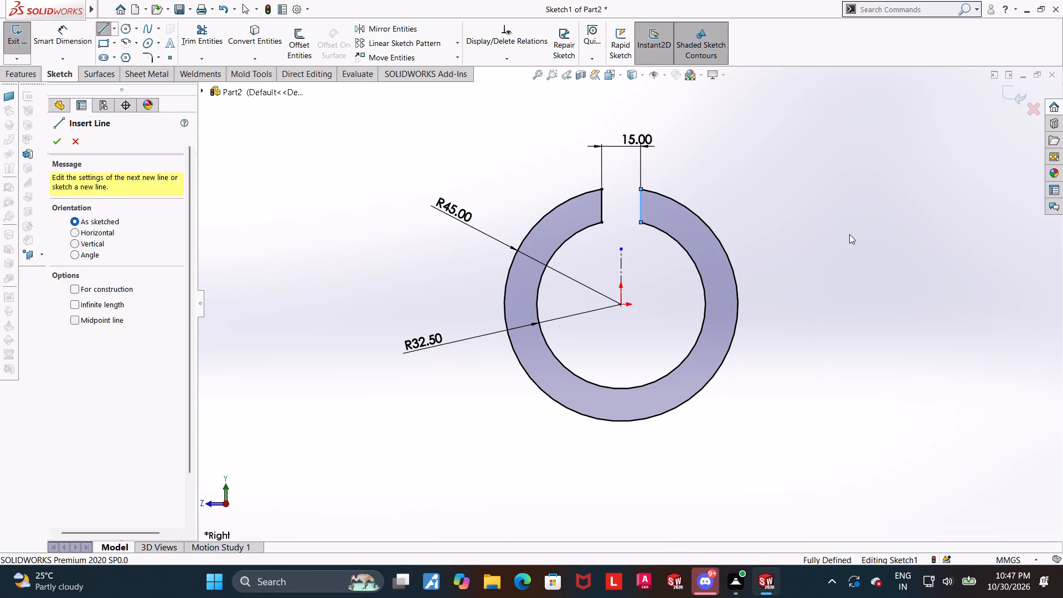
{"action": "key", "text": "Escape"}
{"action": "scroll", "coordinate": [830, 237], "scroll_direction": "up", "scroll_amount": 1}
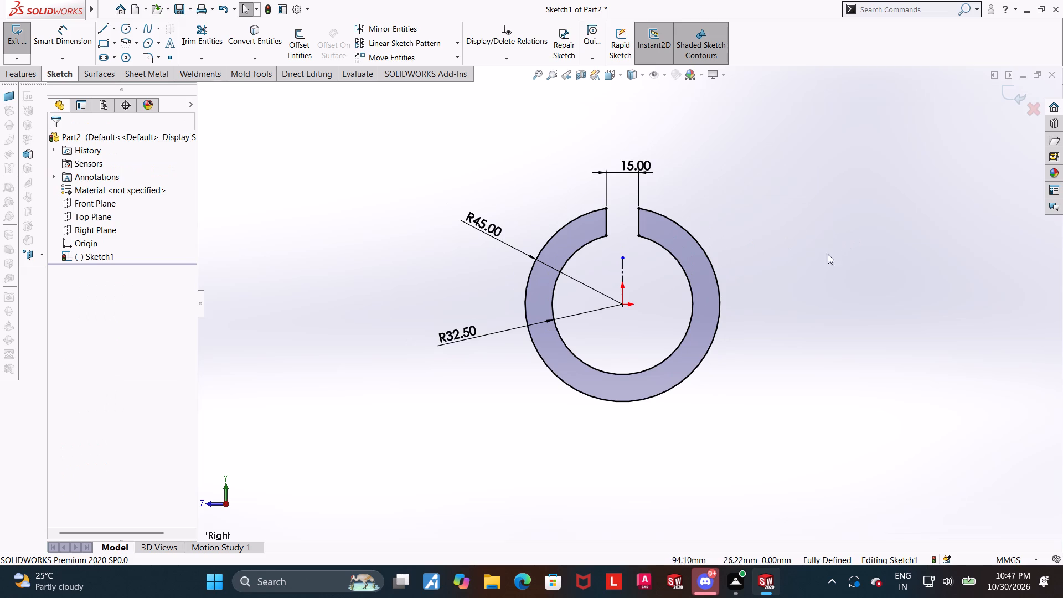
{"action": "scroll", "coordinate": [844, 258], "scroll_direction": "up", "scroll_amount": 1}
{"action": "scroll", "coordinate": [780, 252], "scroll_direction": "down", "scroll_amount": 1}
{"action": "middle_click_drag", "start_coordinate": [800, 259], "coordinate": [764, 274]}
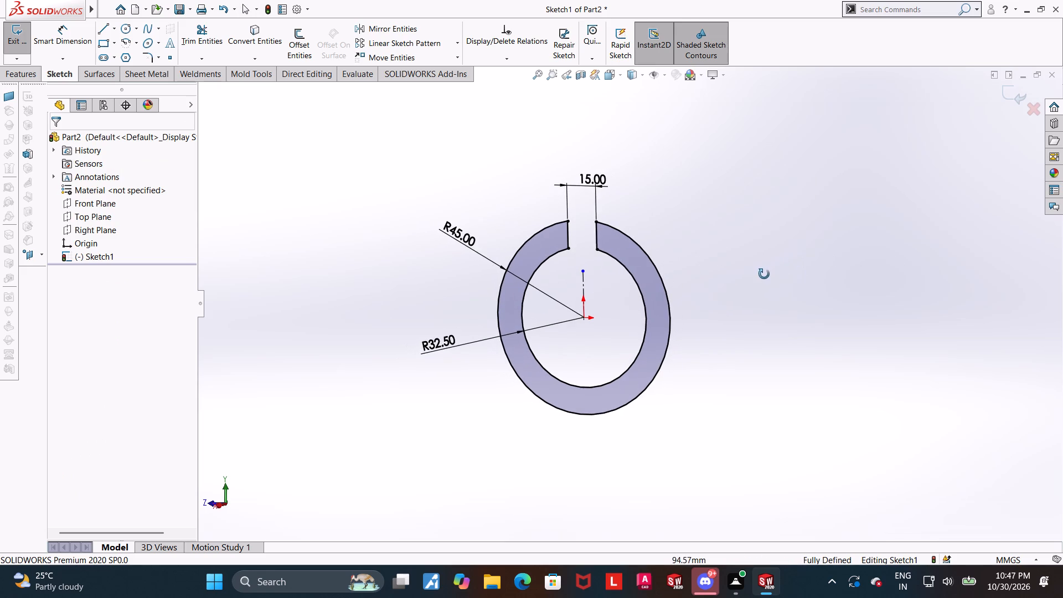
Exit the completed split-ring profile sketch.
{"action": "middle_click_drag", "start_coordinate": [764, 274], "coordinate": [763, 275]}
{"action": "scroll", "coordinate": [813, 269], "scroll_direction": "down", "scroll_amount": 1}
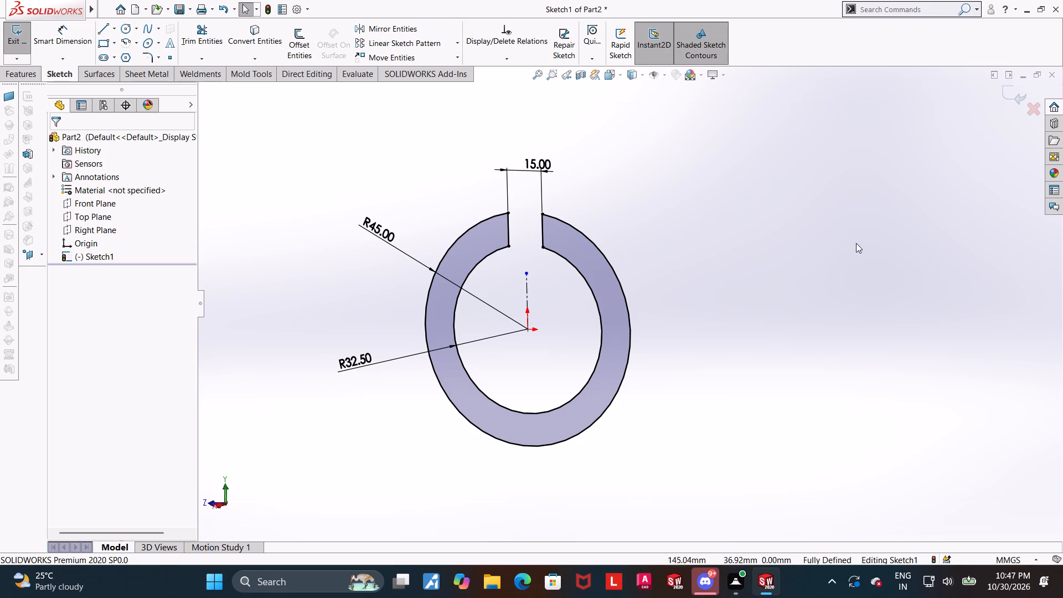
{"action": "left_click", "coordinate": [1004, 94]}
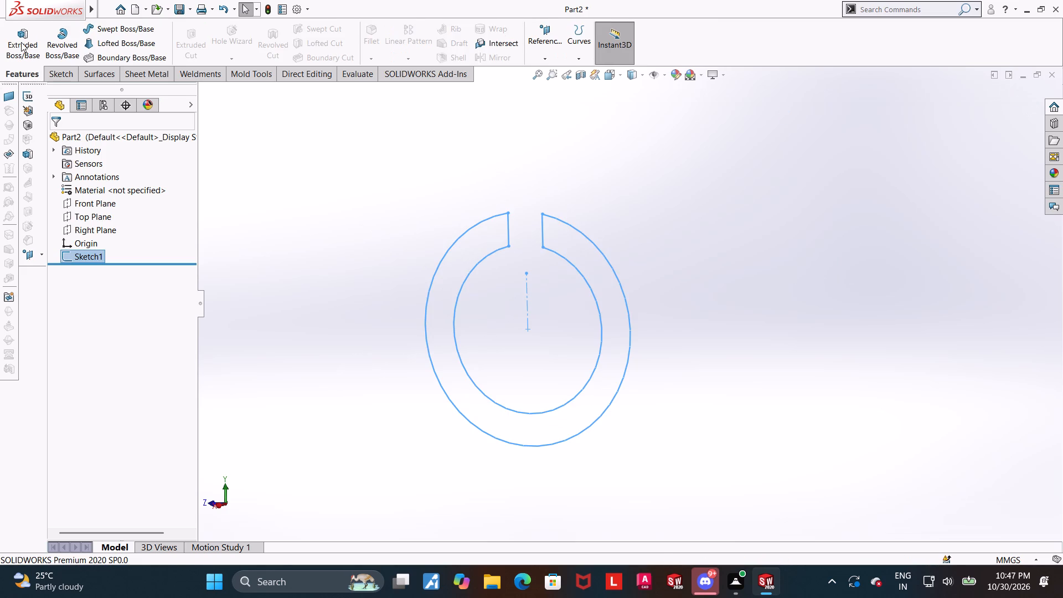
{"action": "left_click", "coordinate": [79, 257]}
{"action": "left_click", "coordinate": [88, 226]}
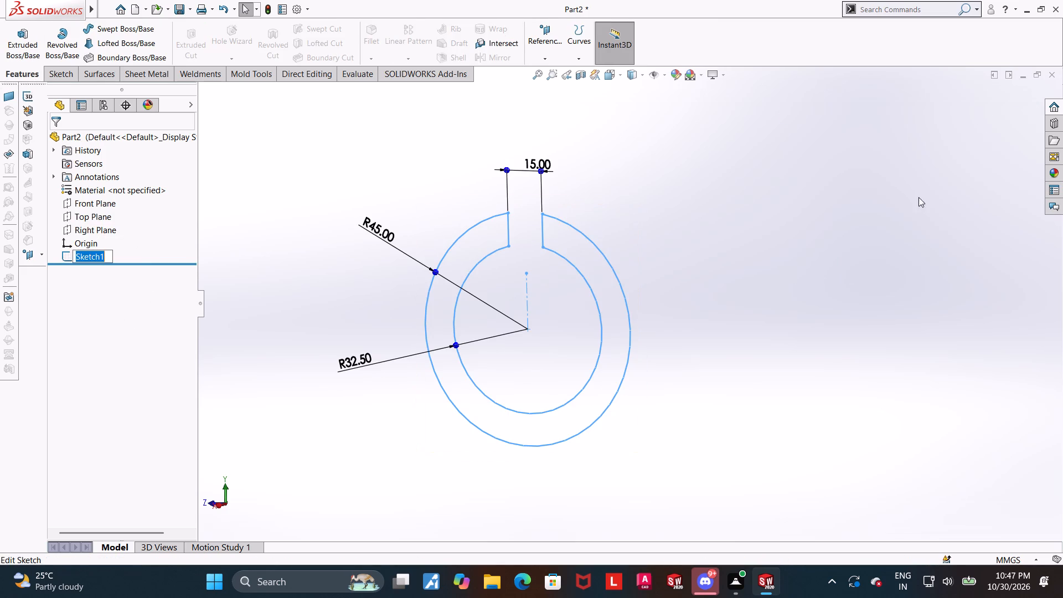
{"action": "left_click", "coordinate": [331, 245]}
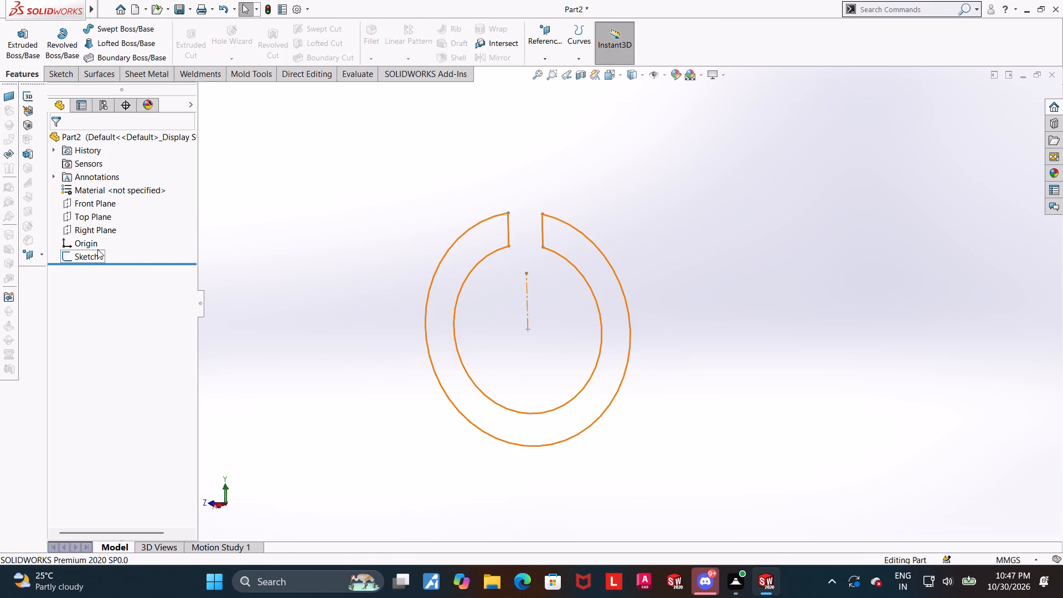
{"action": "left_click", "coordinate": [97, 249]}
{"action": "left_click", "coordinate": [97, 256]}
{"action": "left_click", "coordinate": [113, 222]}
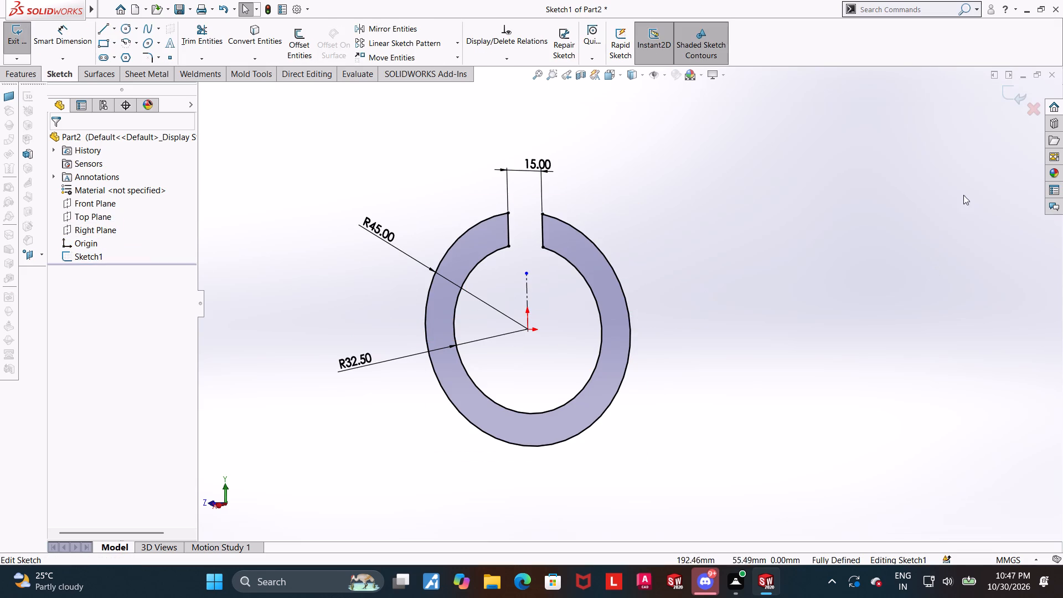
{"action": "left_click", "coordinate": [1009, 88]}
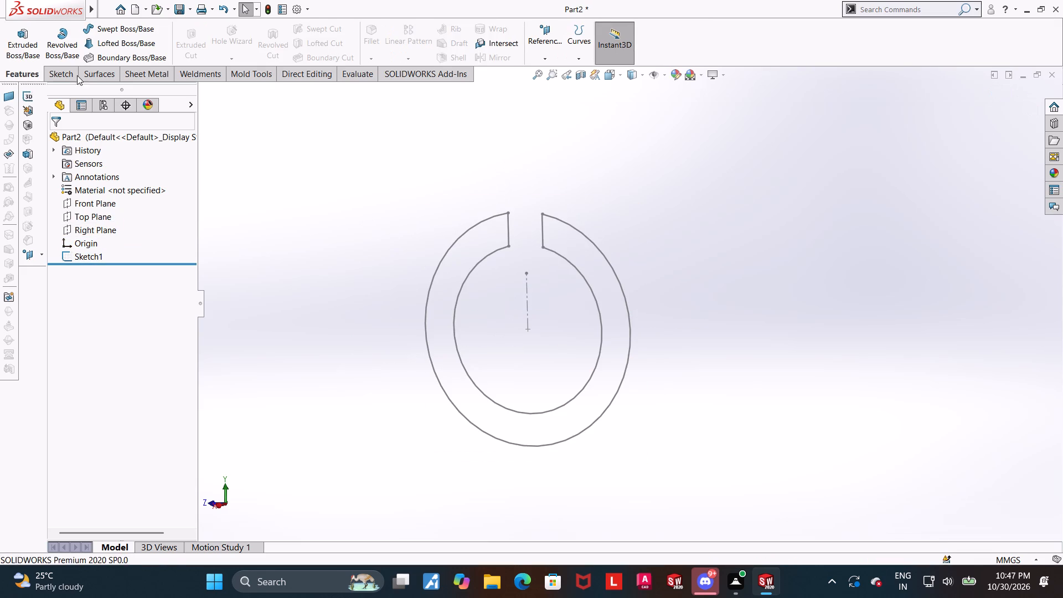
Extrude the split-ring sketch as a boss using the Mid Plane end condition with a total depth of 190 mm.
{"action": "left_click", "coordinate": [12, 40]}
{"action": "left_click", "coordinate": [489, 233]}
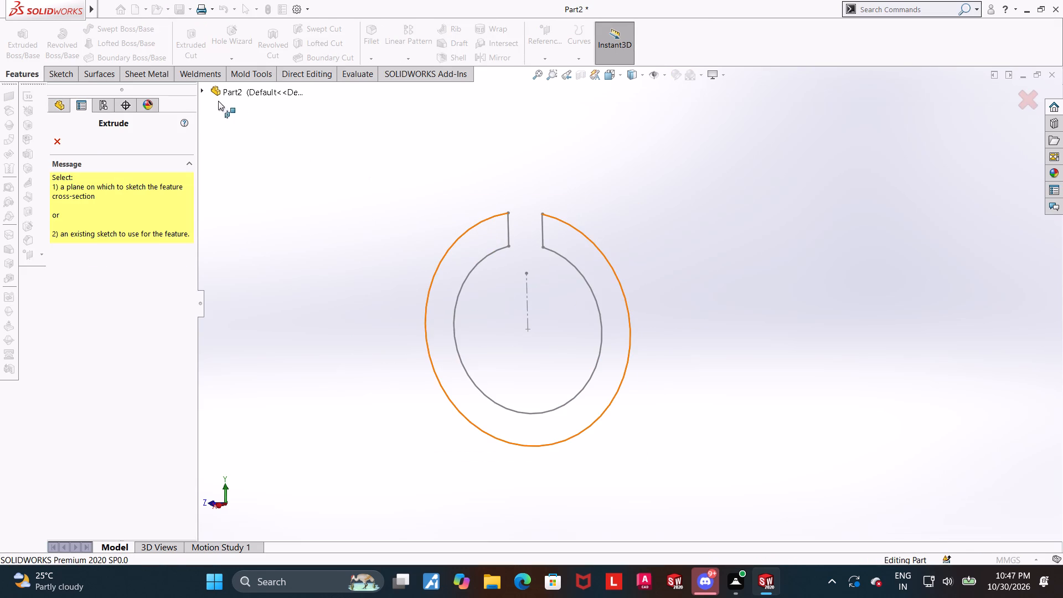
{"action": "left_click", "coordinate": [205, 89]}
{"action": "left_click", "coordinate": [245, 207]}
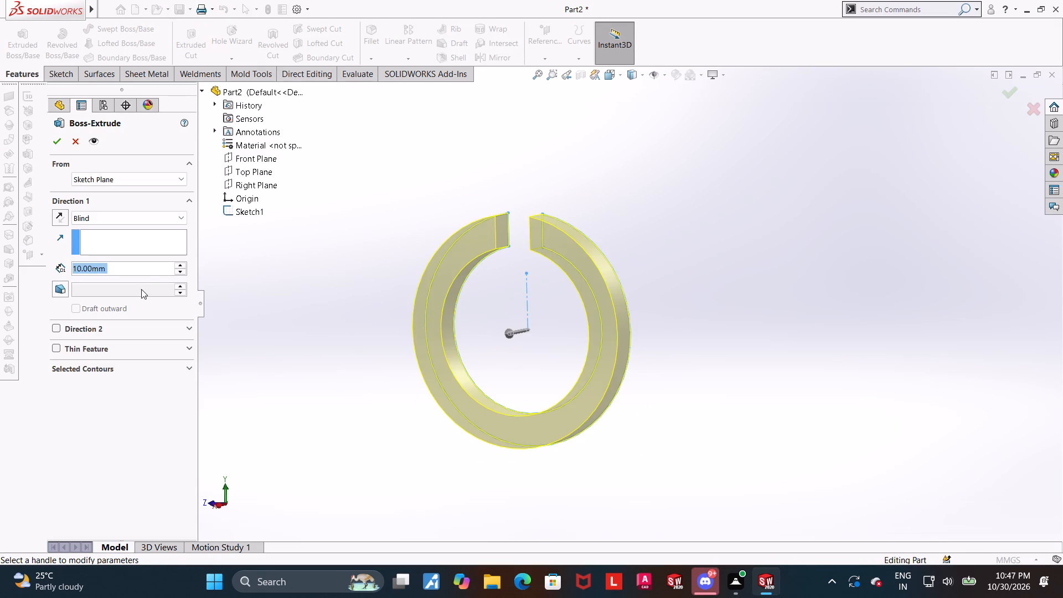
{"action": "type", "text": "95"}
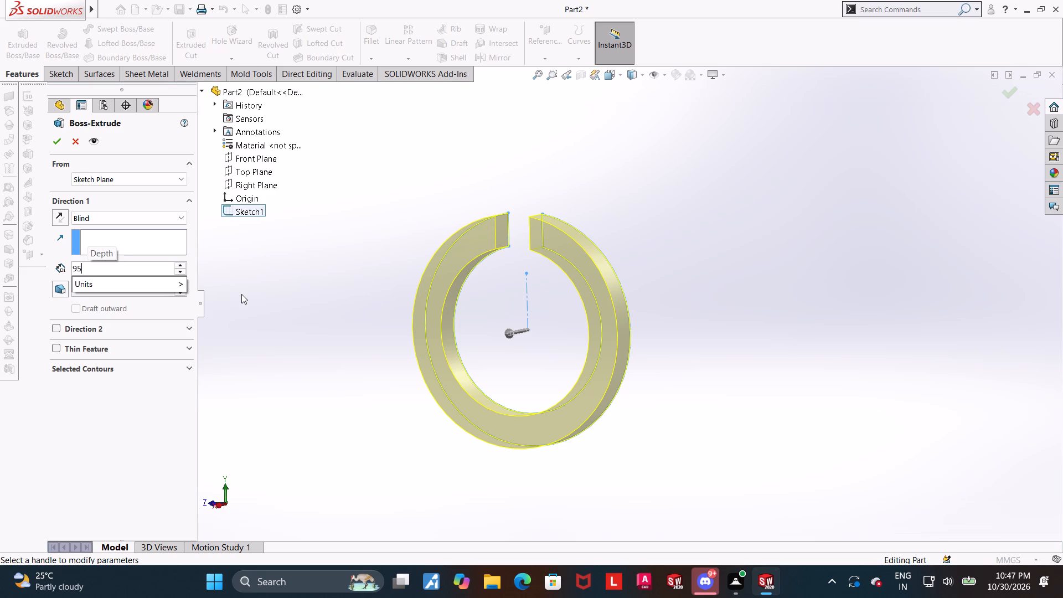
{"action": "type", "text": "*2]"}
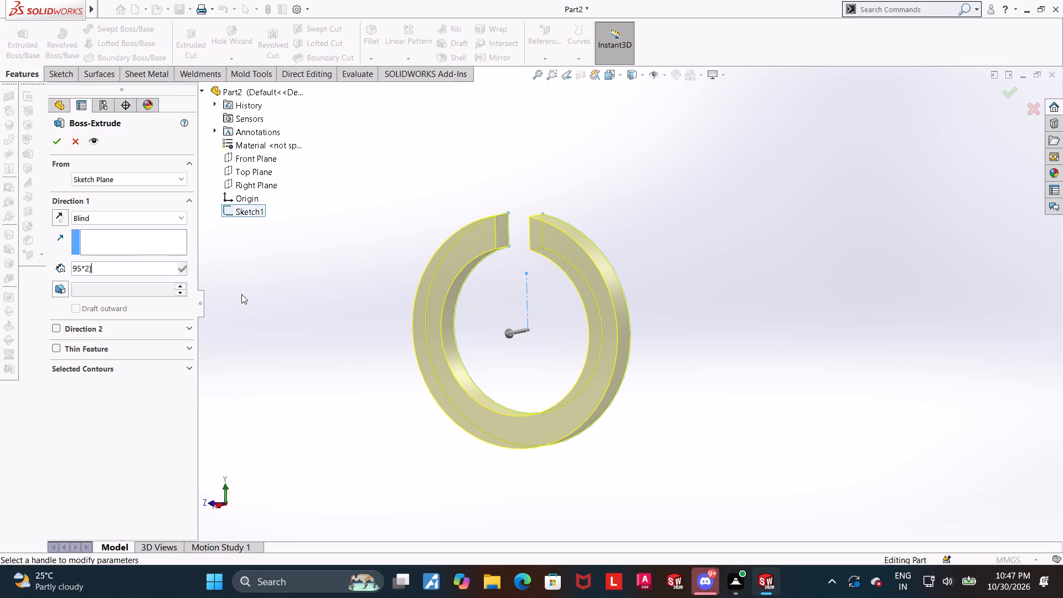
{"action": "key", "text": "BackSpace"}
{"action": "key", "text": "Return"}
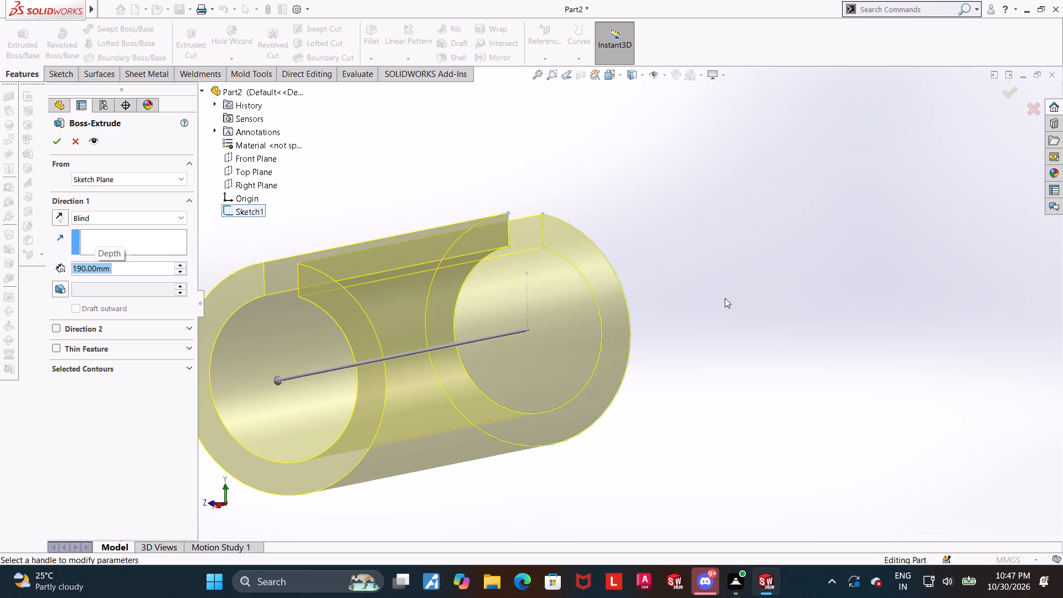
{"action": "scroll", "coordinate": [856, 346], "scroll_direction": "up", "scroll_amount": 2}
{"action": "left_click", "coordinate": [101, 213]}
{"action": "left_click", "coordinate": [97, 278]}
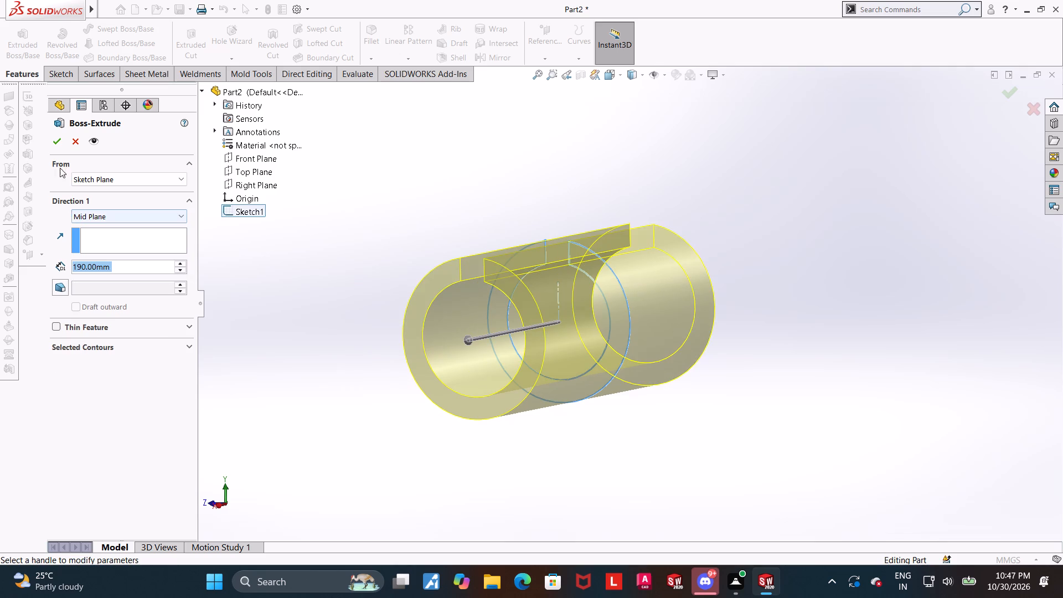
{"action": "left_click", "coordinate": [60, 136]}
Inspect the extruded split tube from both ends and along its side.
{"action": "left_click", "coordinate": [866, 401]}
{"action": "middle_click_drag", "start_coordinate": [856, 388], "coordinate": [862, 393]}
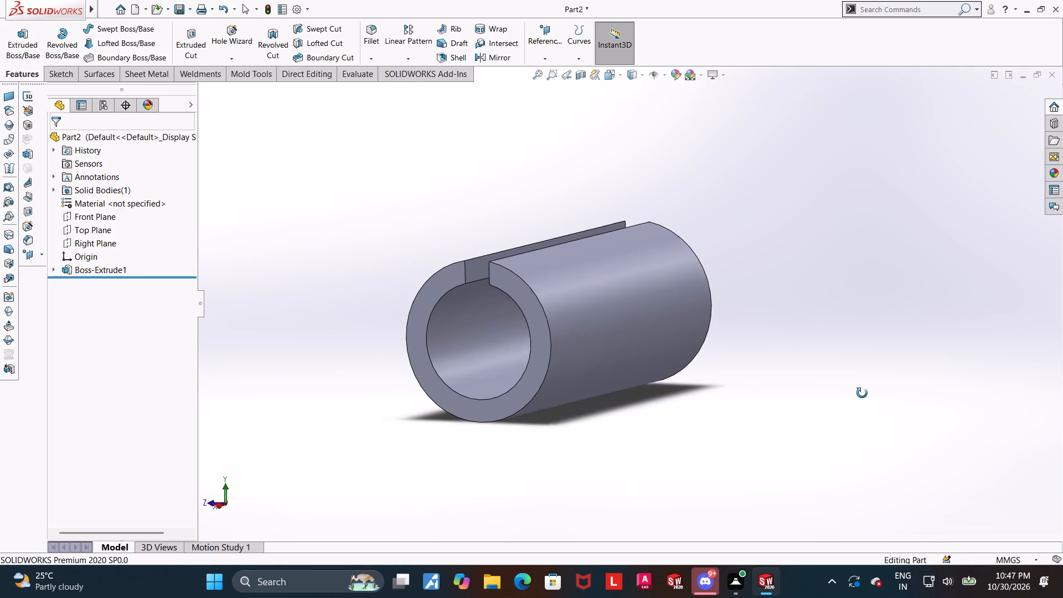
{"action": "middle_click_drag", "start_coordinate": [862, 393], "coordinate": [868, 400]}
{"action": "middle_click_drag", "start_coordinate": [831, 375], "coordinate": [850, 376]}
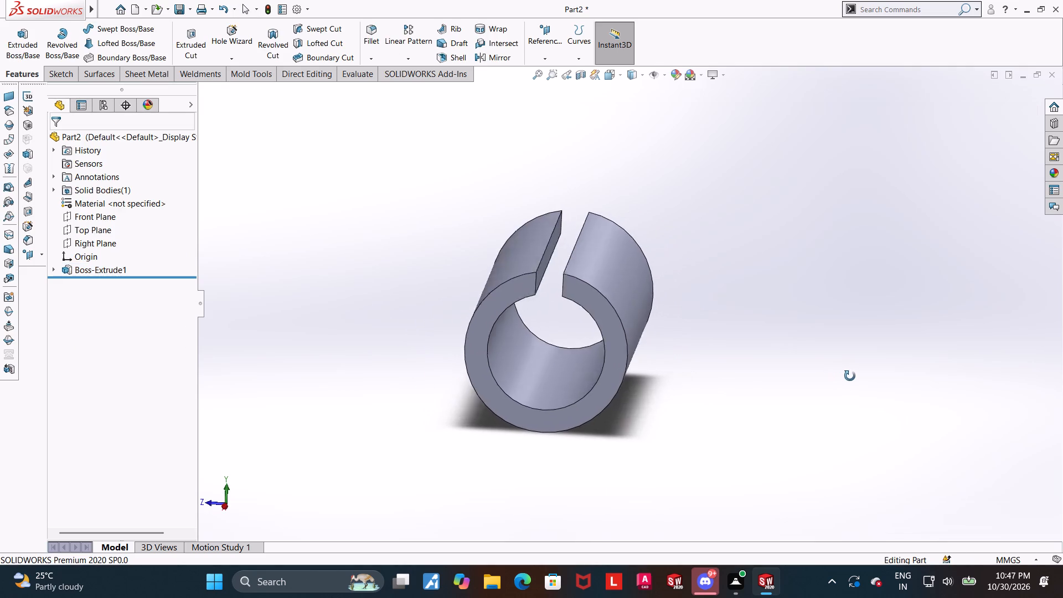
{"action": "middle_click_drag", "start_coordinate": [850, 376], "coordinate": [842, 372]}
{"action": "middle_click_drag", "start_coordinate": [854, 382], "coordinate": [855, 382]}
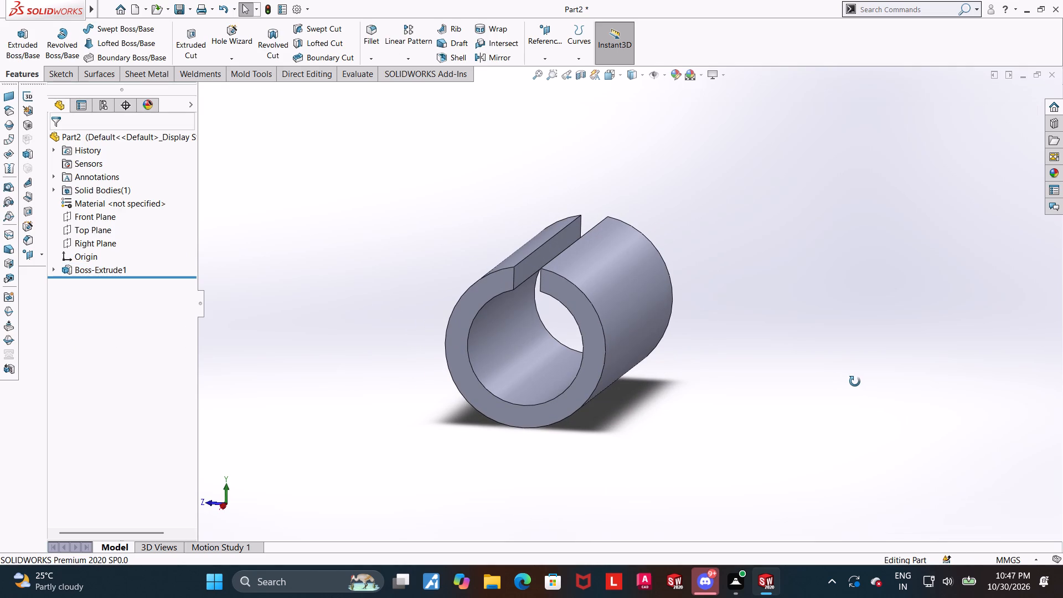
{"action": "middle_click_drag", "start_coordinate": [855, 382], "coordinate": [873, 341]}
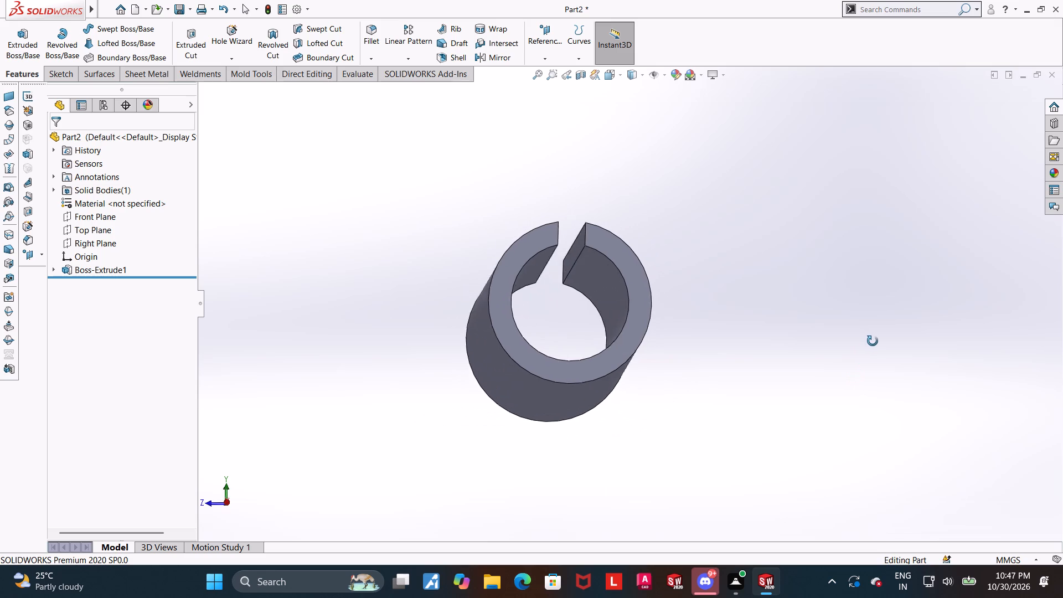
{"action": "middle_click_drag", "start_coordinate": [873, 341], "coordinate": [855, 348]}
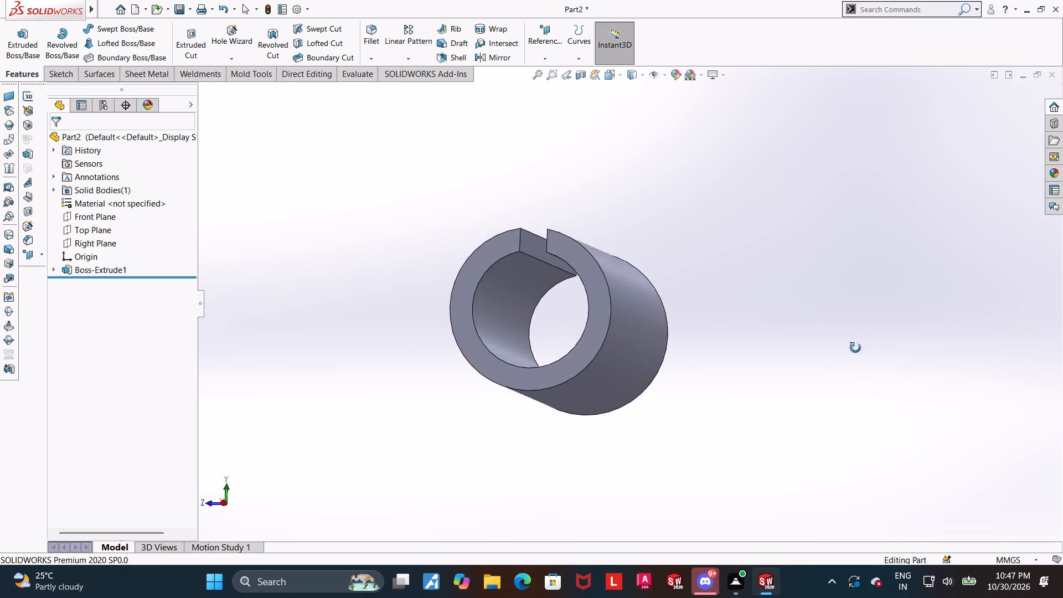
{"action": "middle_click_drag", "start_coordinate": [855, 348], "coordinate": [816, 356]}
{"action": "middle_click_drag", "start_coordinate": [840, 332], "coordinate": [799, 343]}
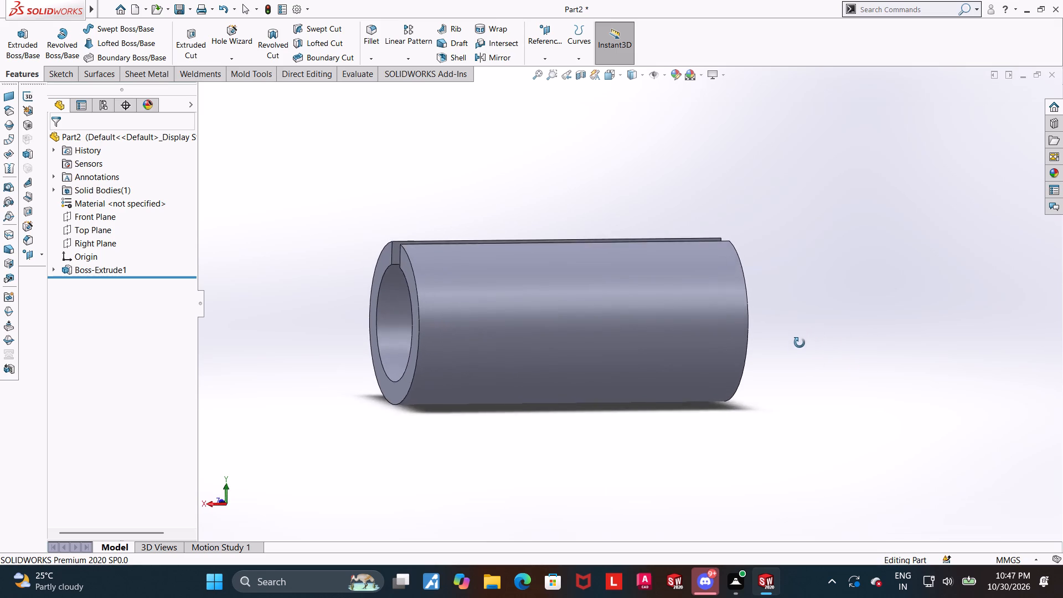
{"action": "middle_click_drag", "start_coordinate": [799, 343], "coordinate": [785, 358]}
Start a new sketch on the Front Plane.
{"action": "left_click", "coordinate": [100, 221]}
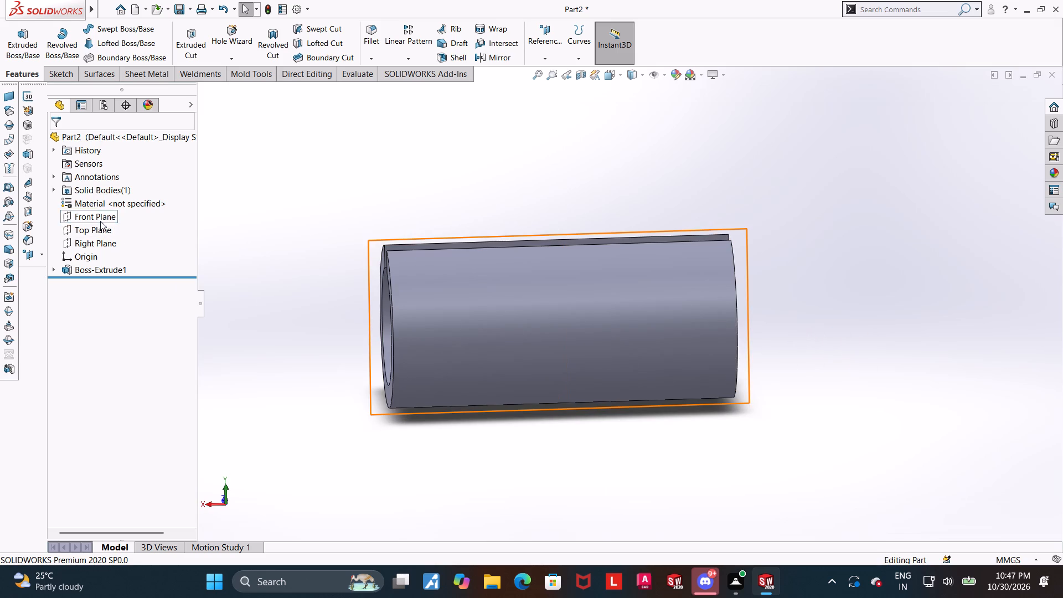
{"action": "left_click", "coordinate": [109, 202]}
{"action": "left_click", "coordinate": [84, 288]}
{"action": "left_click", "coordinate": [108, 277]}
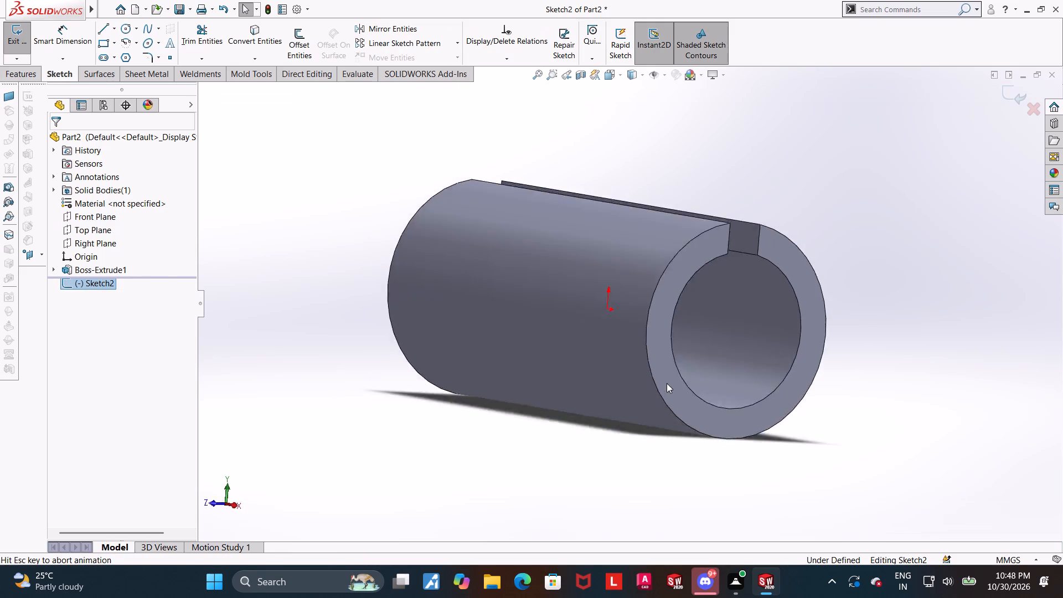
{"action": "scroll", "coordinate": [667, 385], "scroll_direction": "up", "scroll_amount": 2}
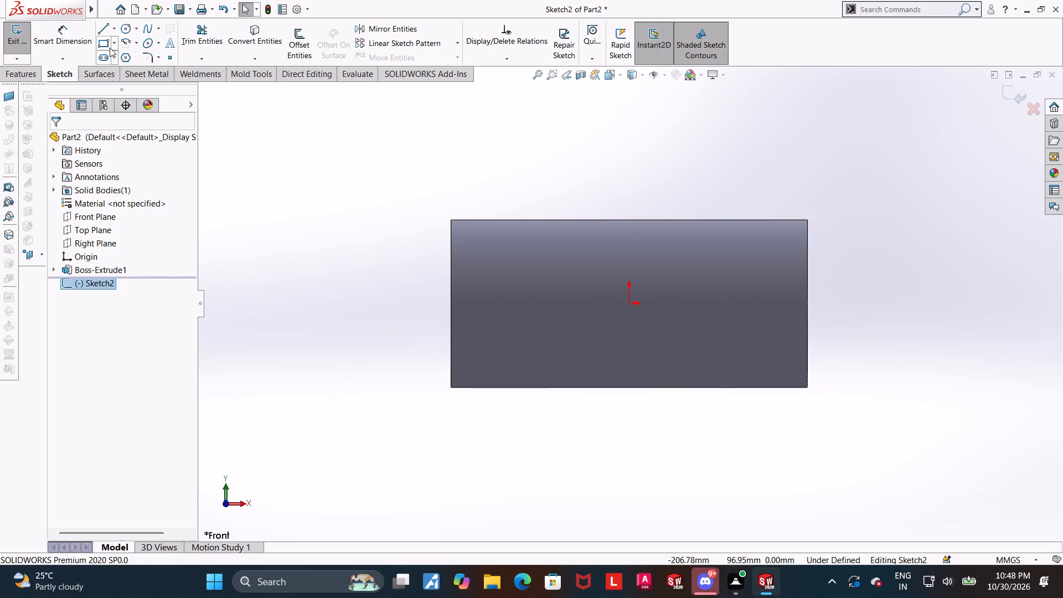
Sketch a corner rectangle about 24 mm by 15 mm across the tube's lower edge, left of the origin in the front view.
{"action": "left_click", "coordinate": [119, 45]}
{"action": "key", "text": "Escape"}
{"action": "left_click", "coordinate": [115, 45]}
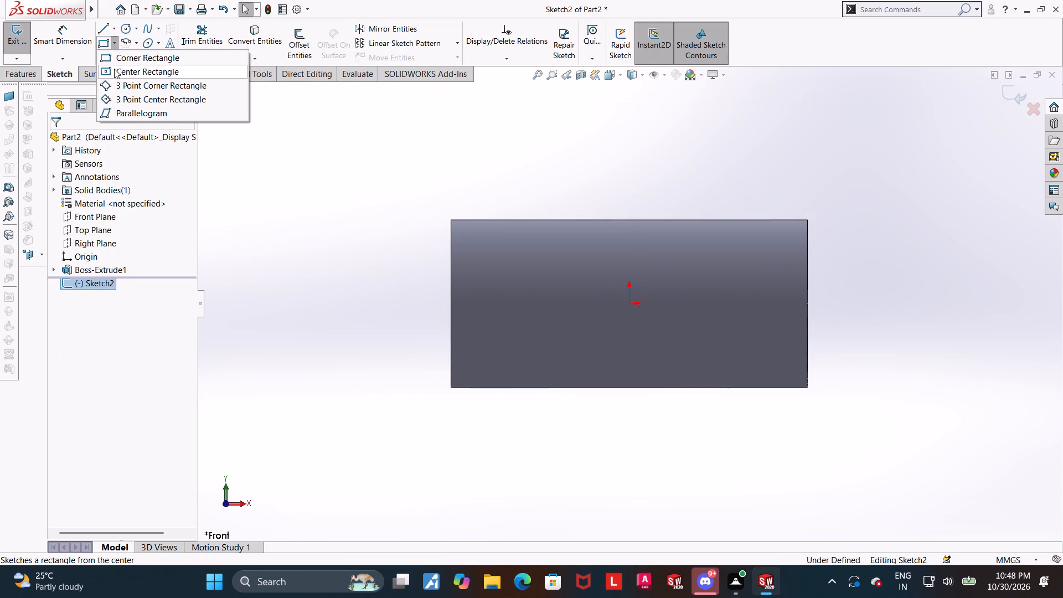
{"action": "key", "text": "Escape"}
{"action": "left_click", "coordinate": [106, 48]}
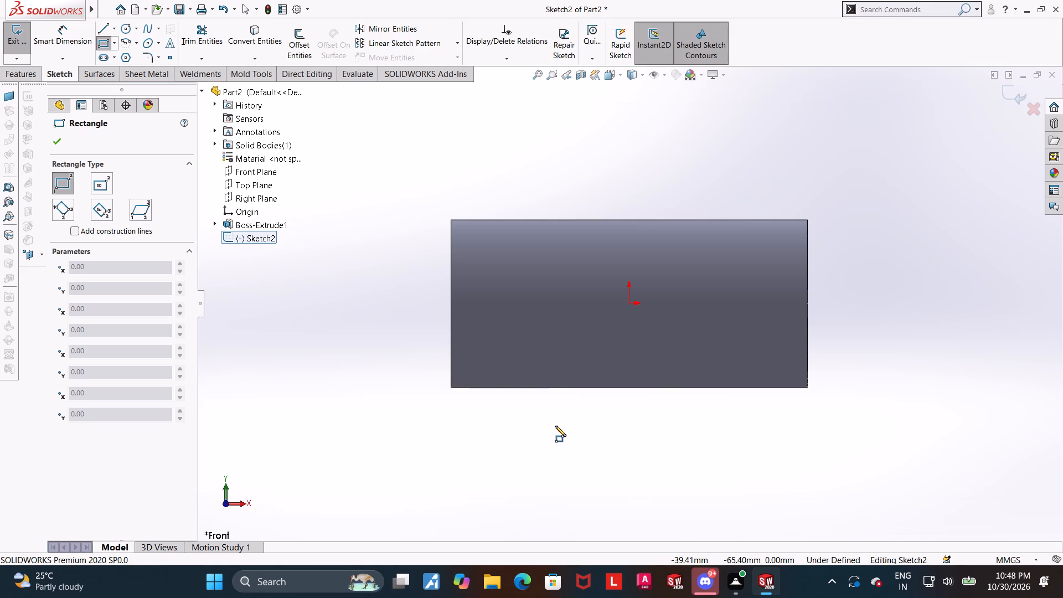
{"action": "scroll", "coordinate": [555, 426], "scroll_direction": "up", "scroll_amount": 1}
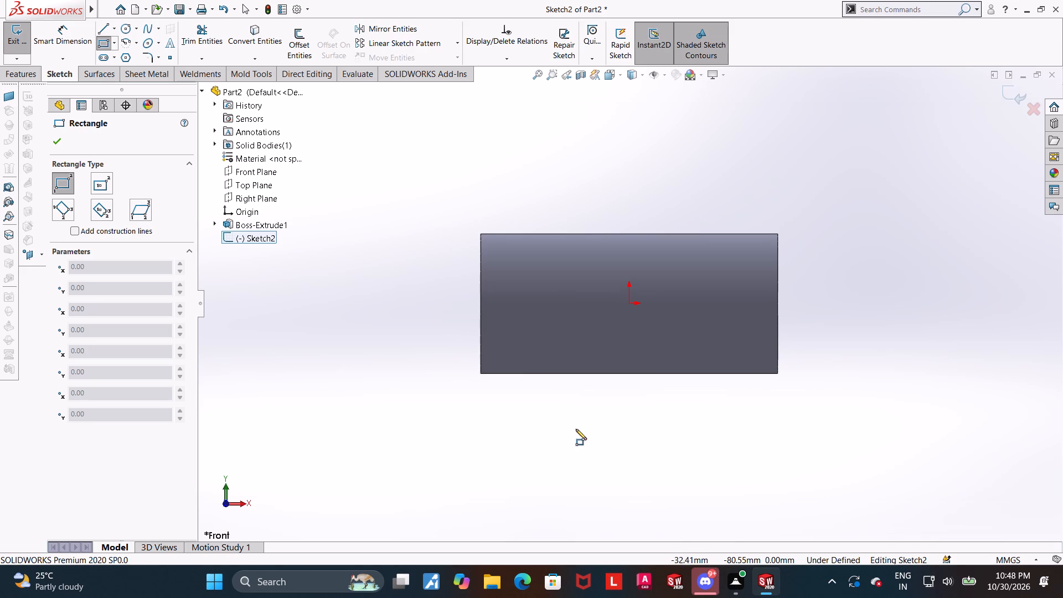
{"action": "scroll", "coordinate": [672, 429], "scroll_direction": "up", "scroll_amount": 1}
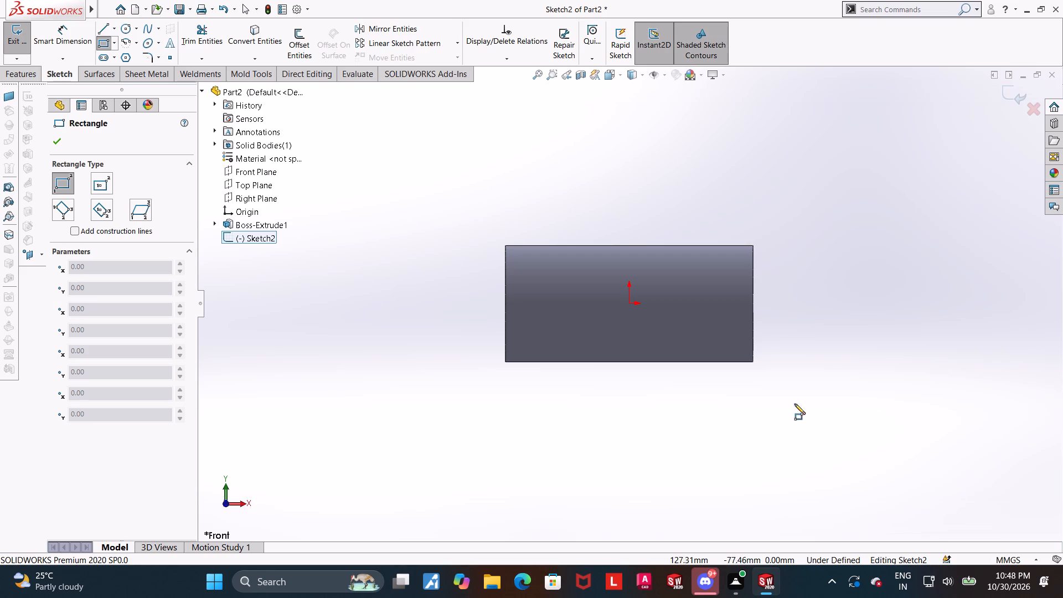
{"action": "middle_click_drag", "start_coordinate": [794, 404], "coordinate": [732, 408]}
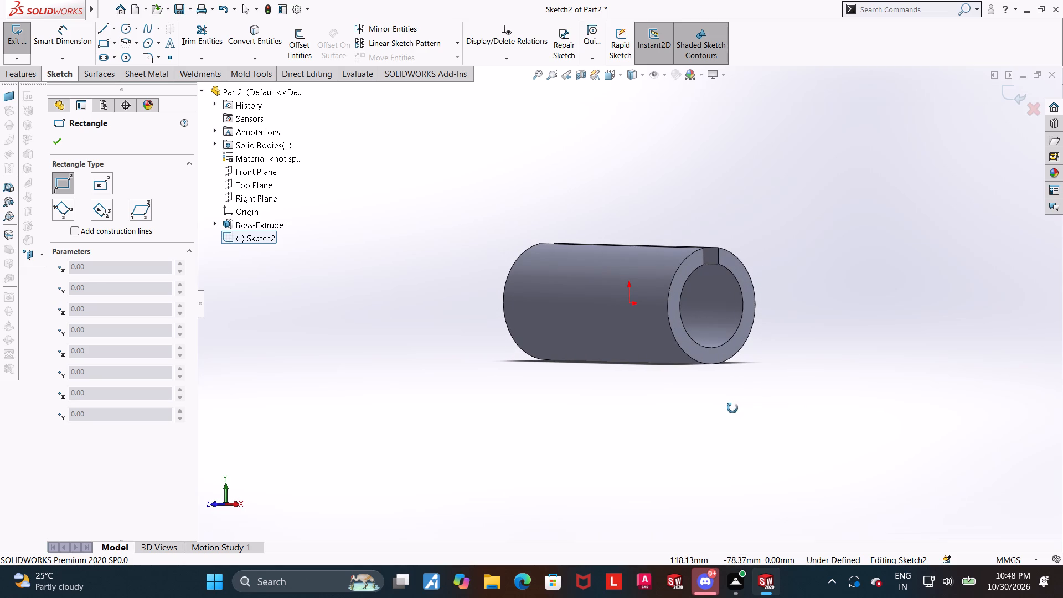
{"action": "middle_click_drag", "start_coordinate": [732, 408], "coordinate": [741, 414]}
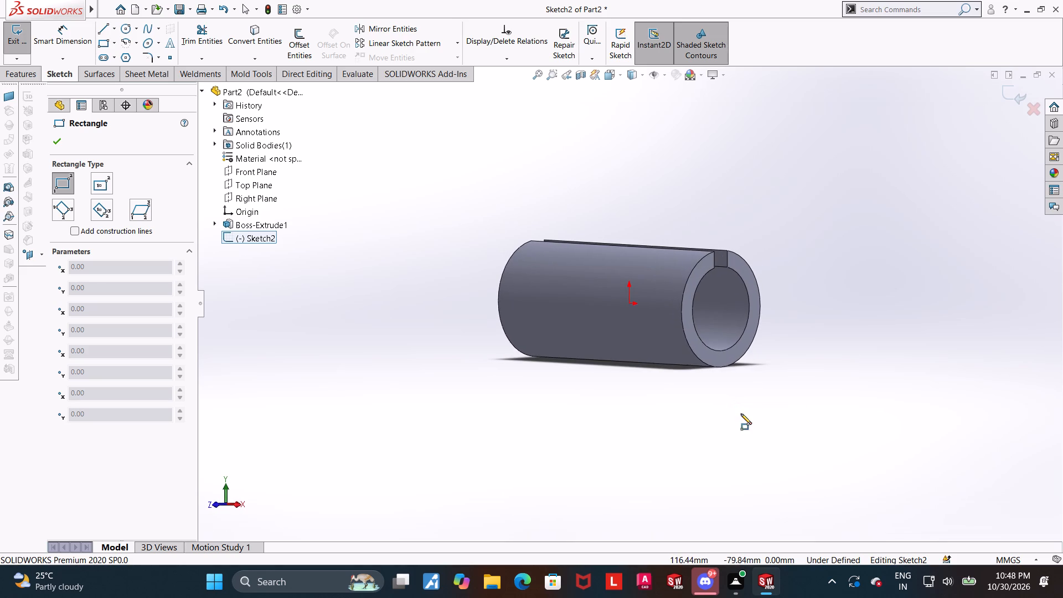
{"action": "scroll", "coordinate": [768, 304], "scroll_direction": "down", "scroll_amount": 2}
{"action": "middle_click_drag", "start_coordinate": [736, 346], "coordinate": [755, 331]}
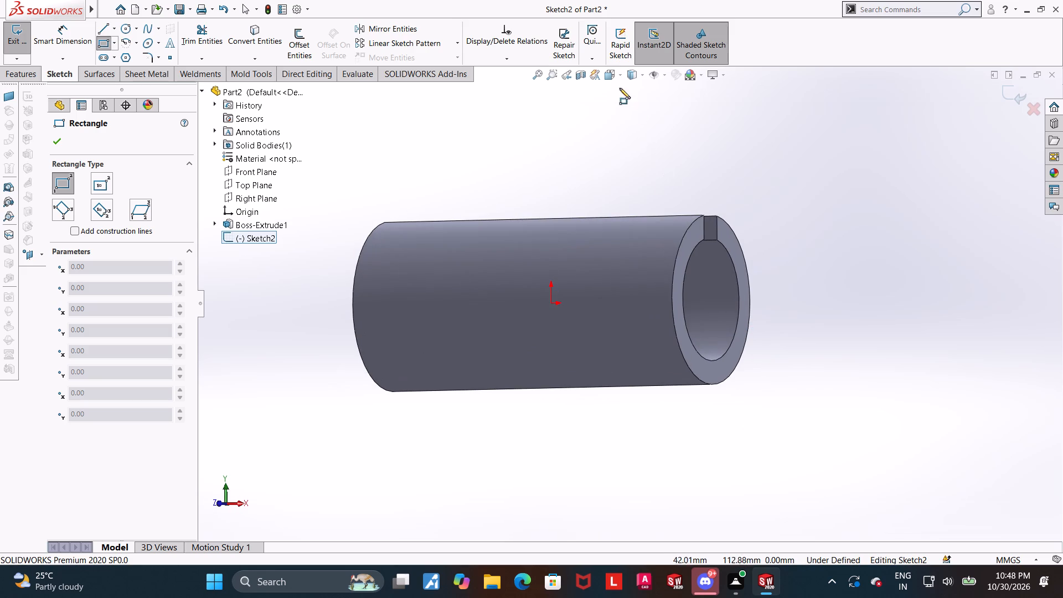
{"action": "left_click", "coordinate": [602, 79]}
{"action": "left_click", "coordinate": [425, 409]}
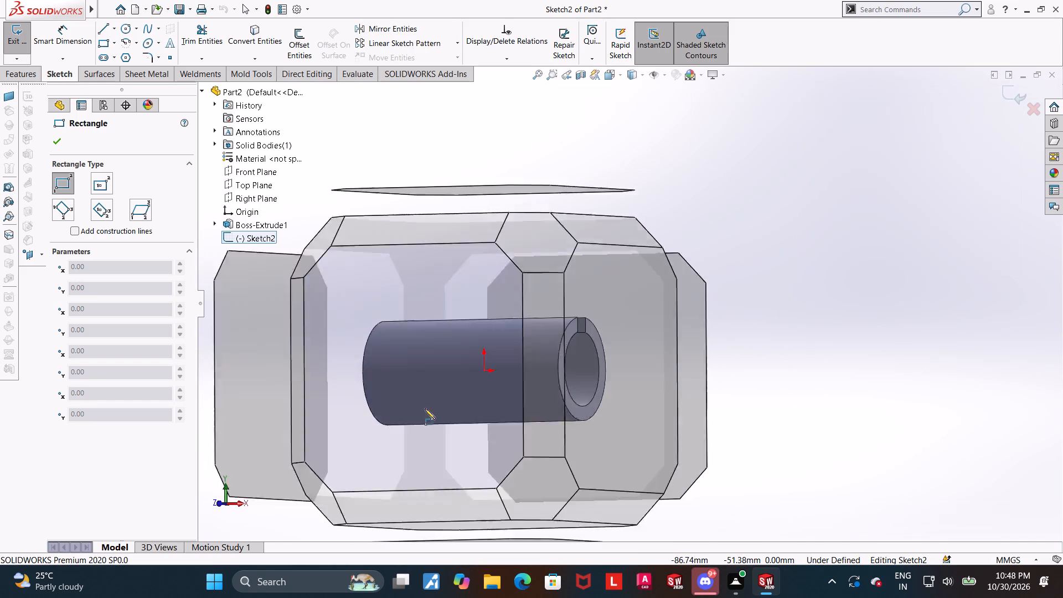
{"action": "scroll", "coordinate": [936, 405], "scroll_direction": "down", "scroll_amount": 1}
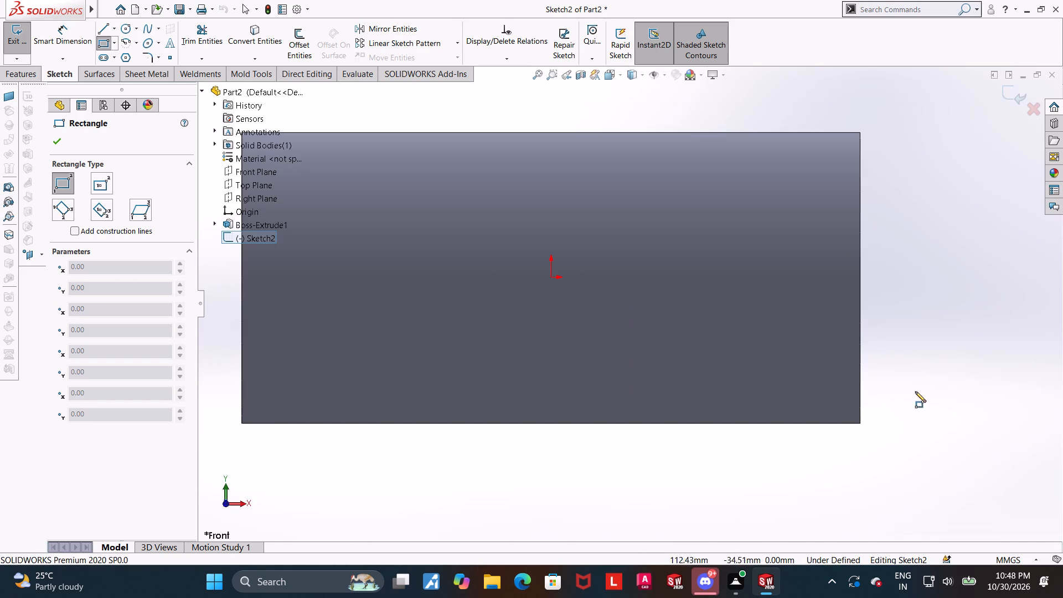
{"action": "left_click", "coordinate": [324, 400]}
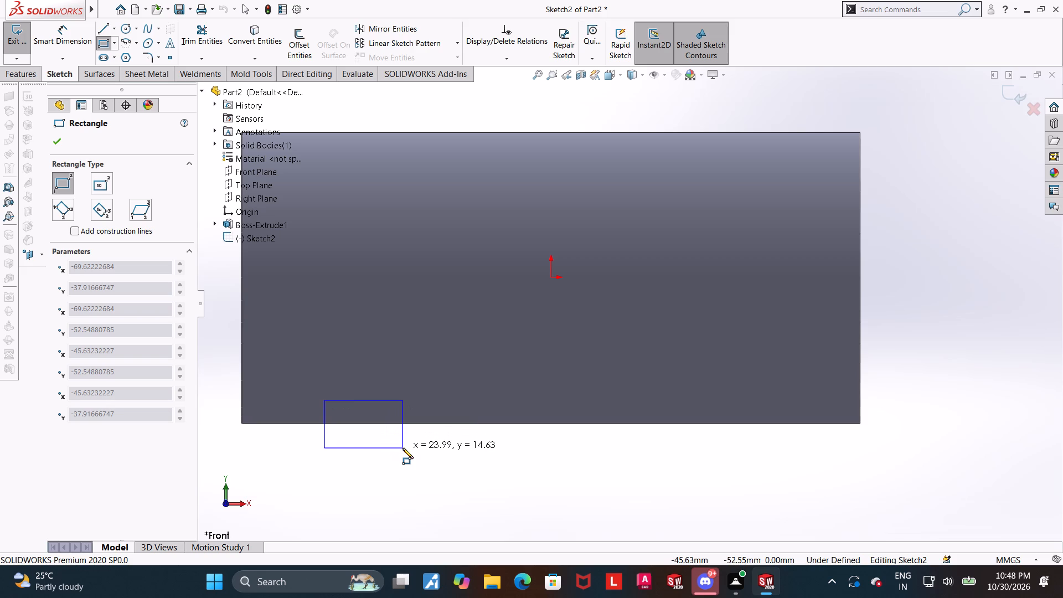
{"action": "left_click", "coordinate": [403, 448]}
{"action": "scroll", "coordinate": [403, 455], "scroll_direction": "up", "scroll_amount": 1}
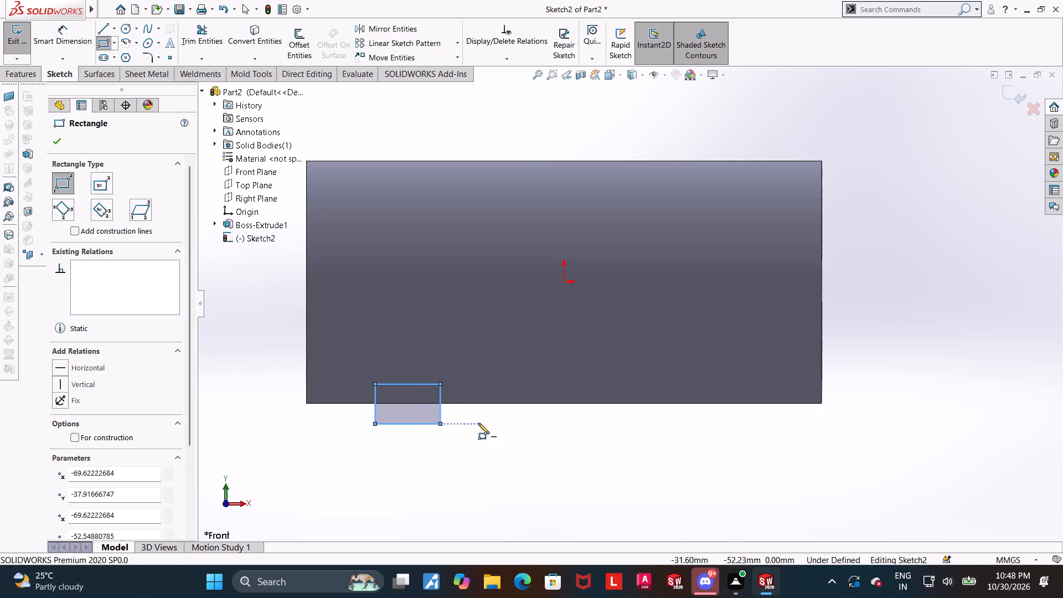
{"action": "key", "text": "Escape"}
Dimension the rectangle's top edge as 50 mm.
{"action": "scroll", "coordinate": [456, 402], "scroll_direction": "down", "scroll_amount": 1}
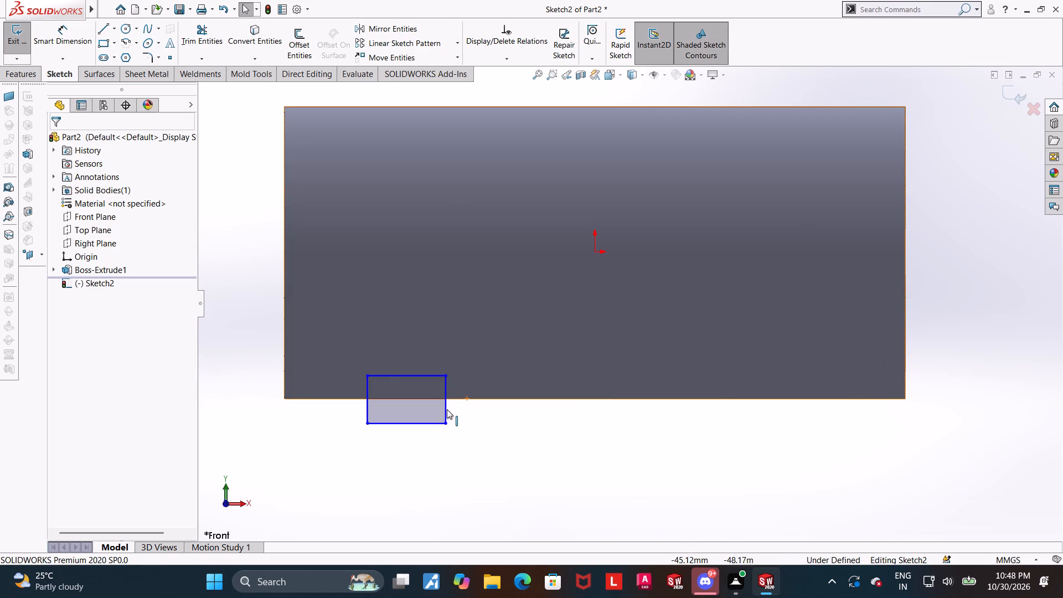
{"action": "left_click", "coordinate": [55, 40]}
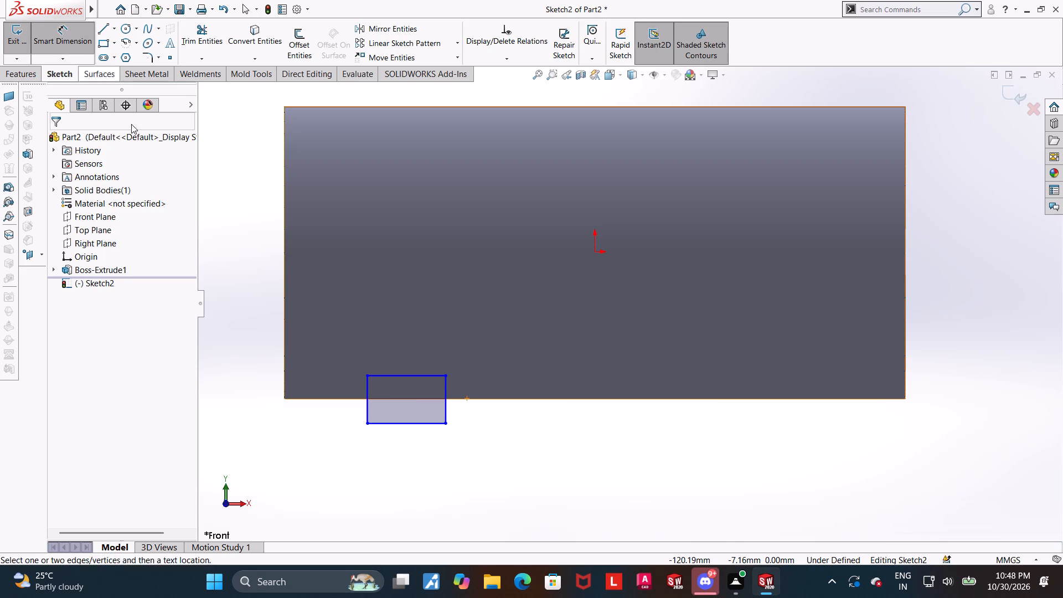
{"action": "left_click", "coordinate": [394, 374]}
{"action": "left_click", "coordinate": [395, 358]}
{"action": "type", "text": "50"}
{"action": "key", "text": "Return"}
{"action": "key", "text": "Escape"}
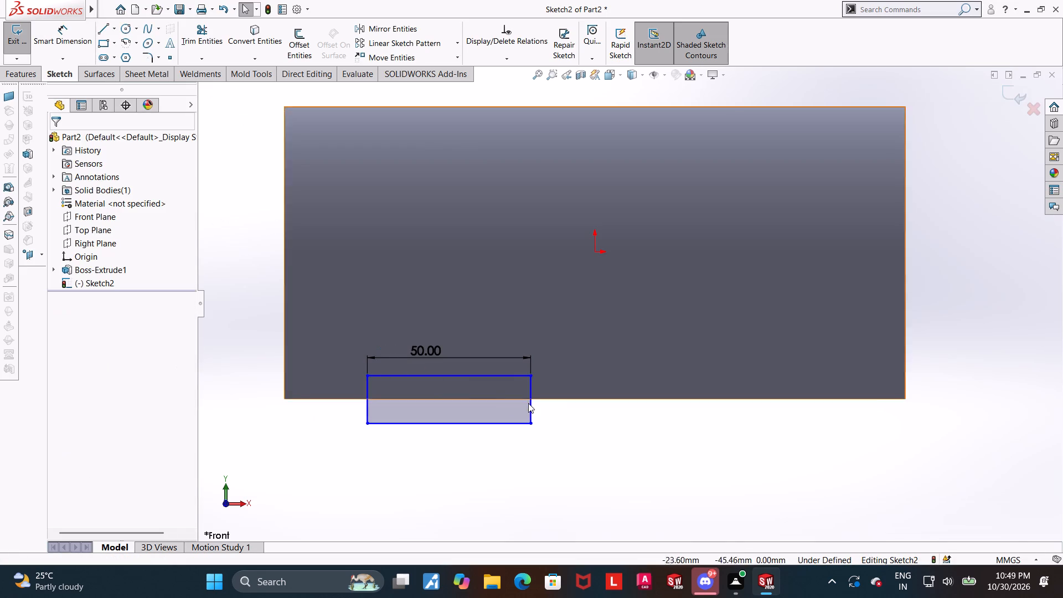
Dimension the horizontal distance from the midpoint of the rectangle's top edge to the origin as 55 mm.
{"action": "left_click", "coordinate": [612, 462]}
{"action": "left_click_drag", "start_coordinate": [367, 399], "coordinate": [355, 398]}
{"action": "left_click", "coordinate": [529, 461]}
{"action": "scroll", "coordinate": [575, 449], "scroll_direction": "up", "scroll_amount": 1}
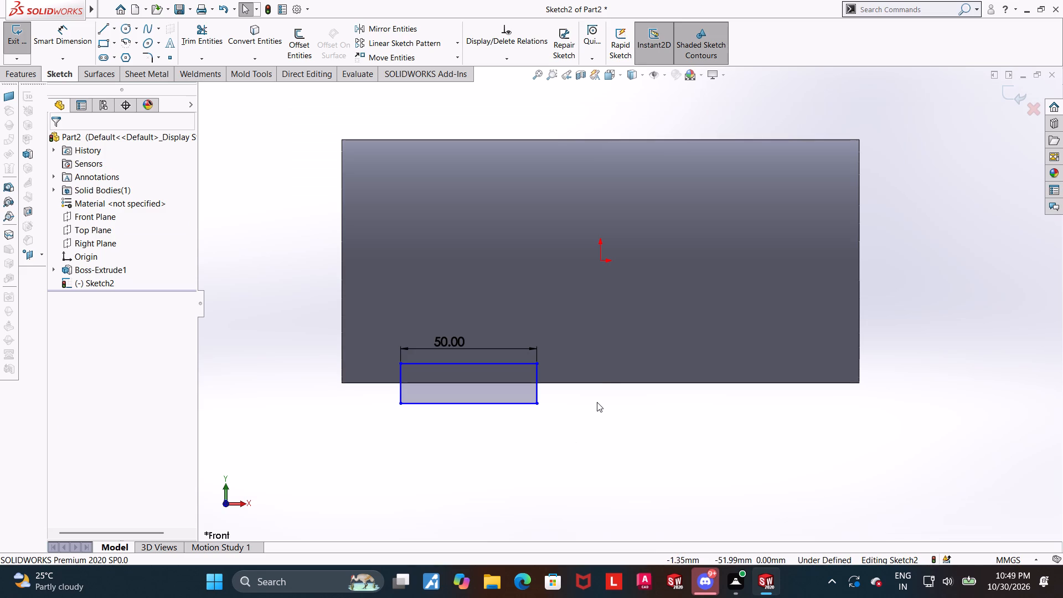
{"action": "left_click", "coordinate": [61, 19]}
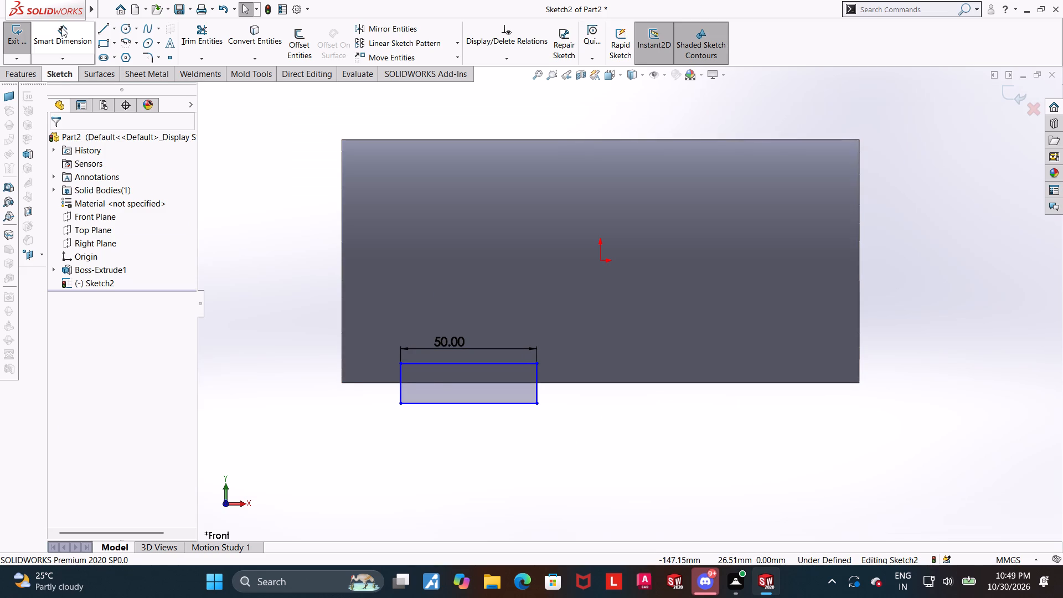
{"action": "left_click", "coordinate": [61, 28]}
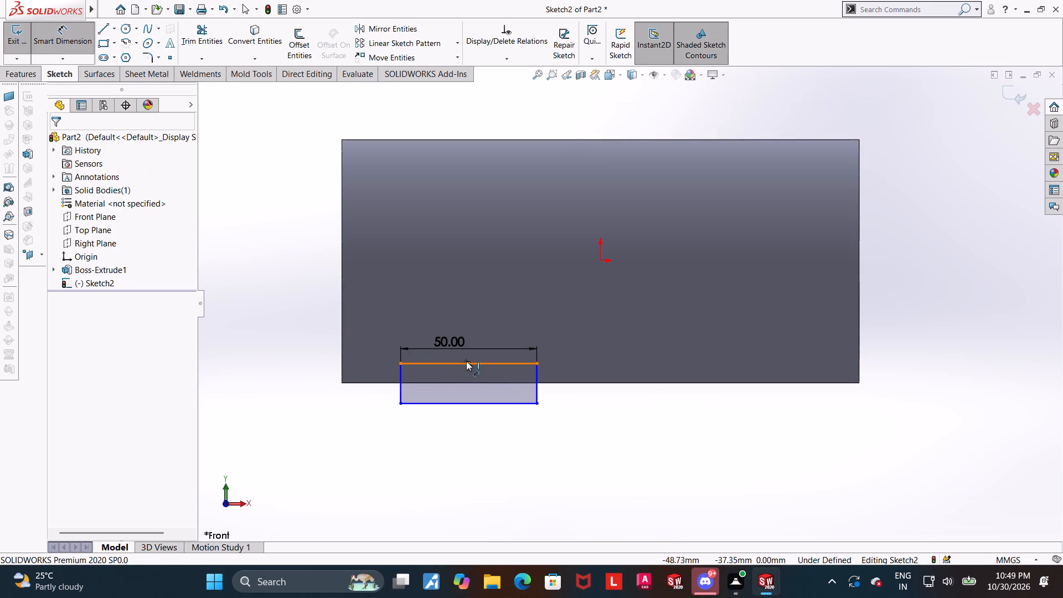
{"action": "left_click", "coordinate": [469, 364]}
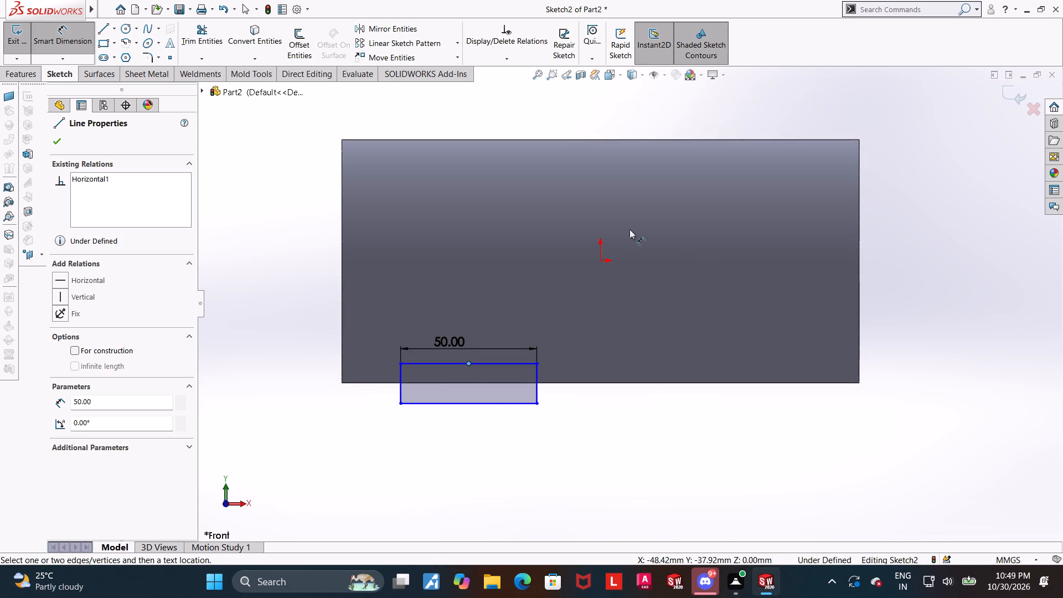
{"action": "left_click", "coordinate": [600, 261]}
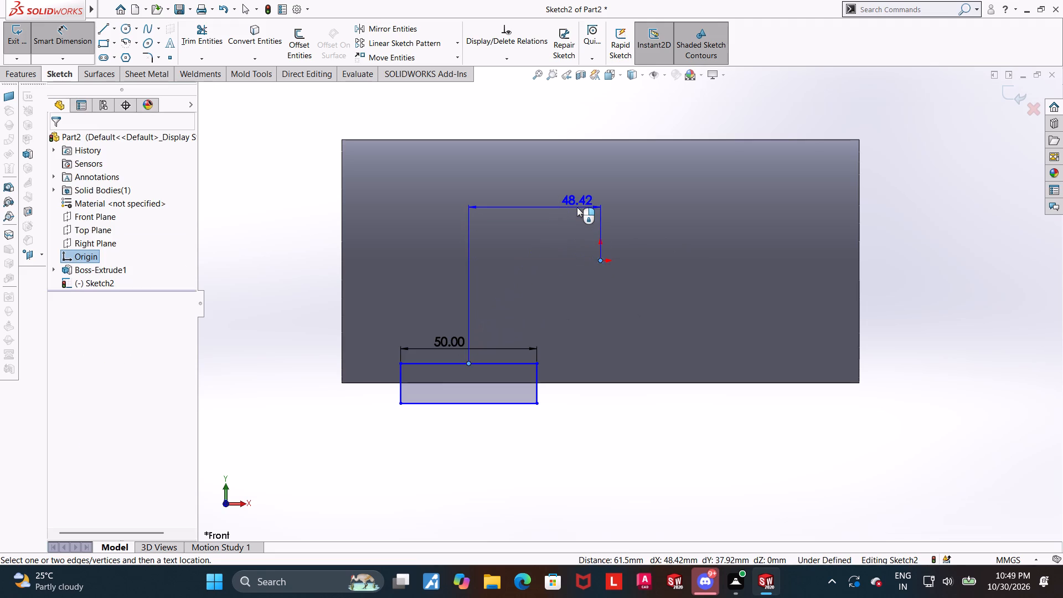
{"action": "left_click", "coordinate": [568, 207]}
{"action": "type", "text": "55"}
{"action": "key", "text": "Return"}
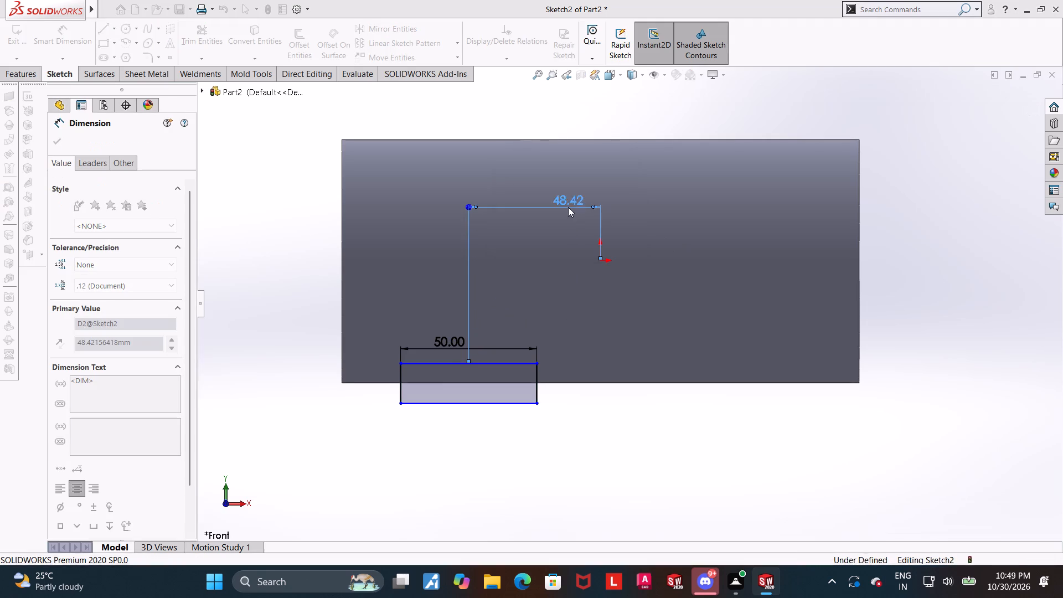
{"action": "key", "text": "Escape"}
{"action": "left_click", "coordinate": [616, 406]}
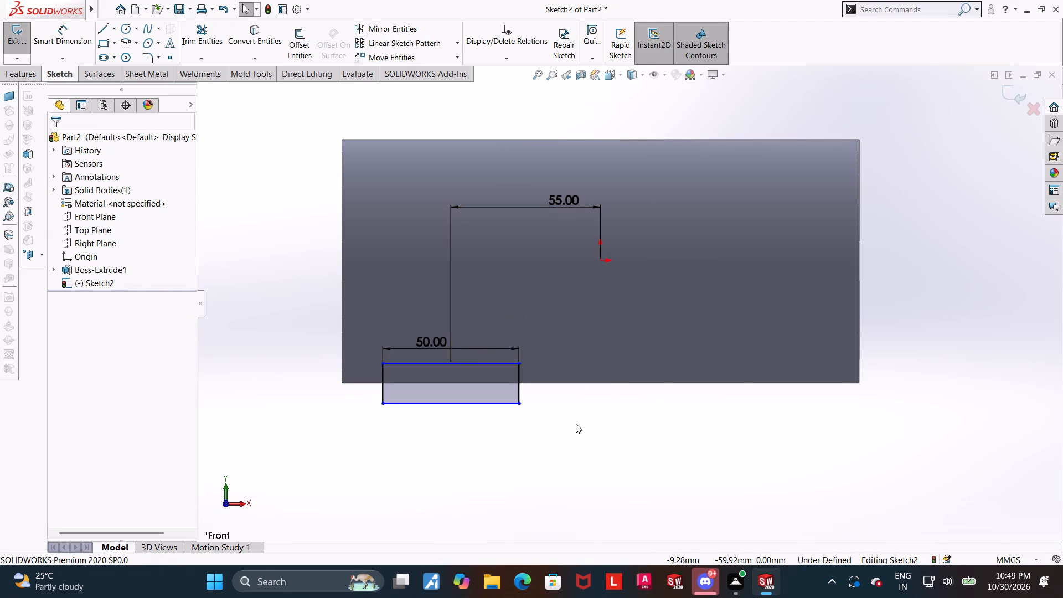
Dimension the rectangle's left edge as 15 mm high.
{"action": "left_click", "coordinate": [42, 40]}
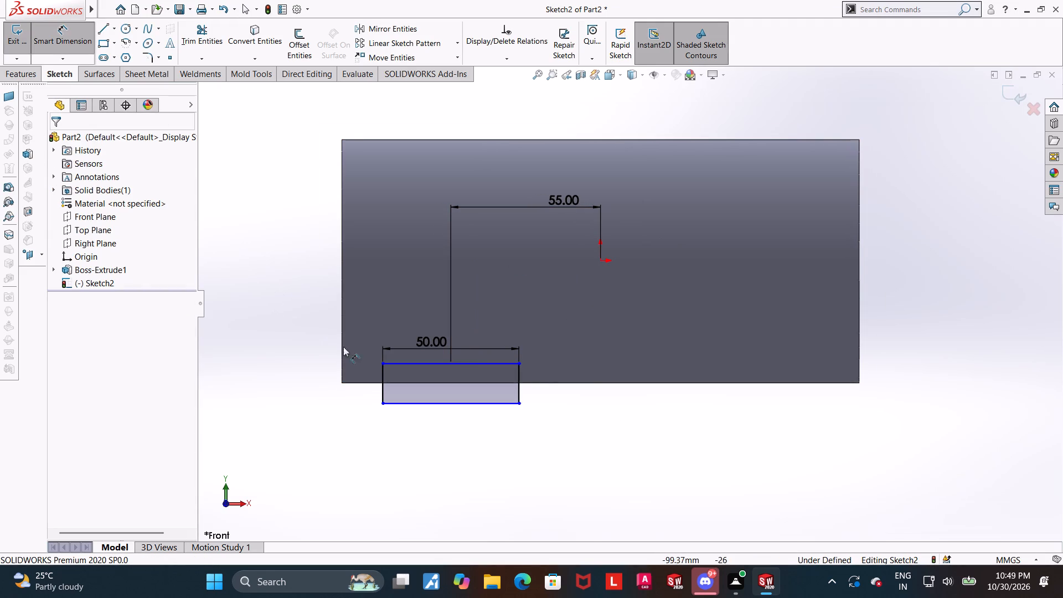
{"action": "left_click", "coordinate": [382, 381]}
{"action": "left_click", "coordinate": [317, 387]}
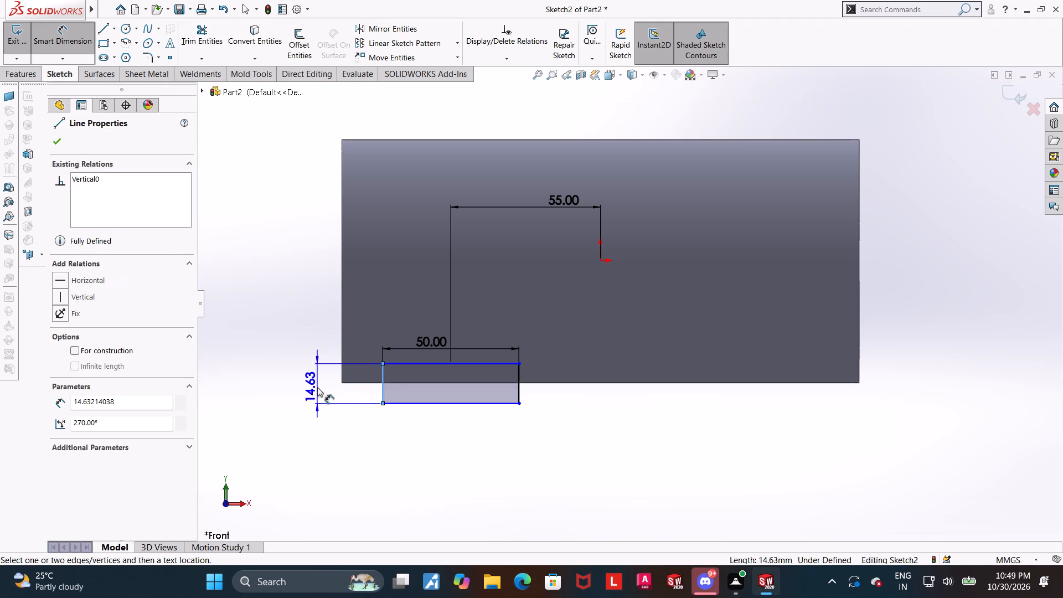
{"action": "type", "text": "15"}
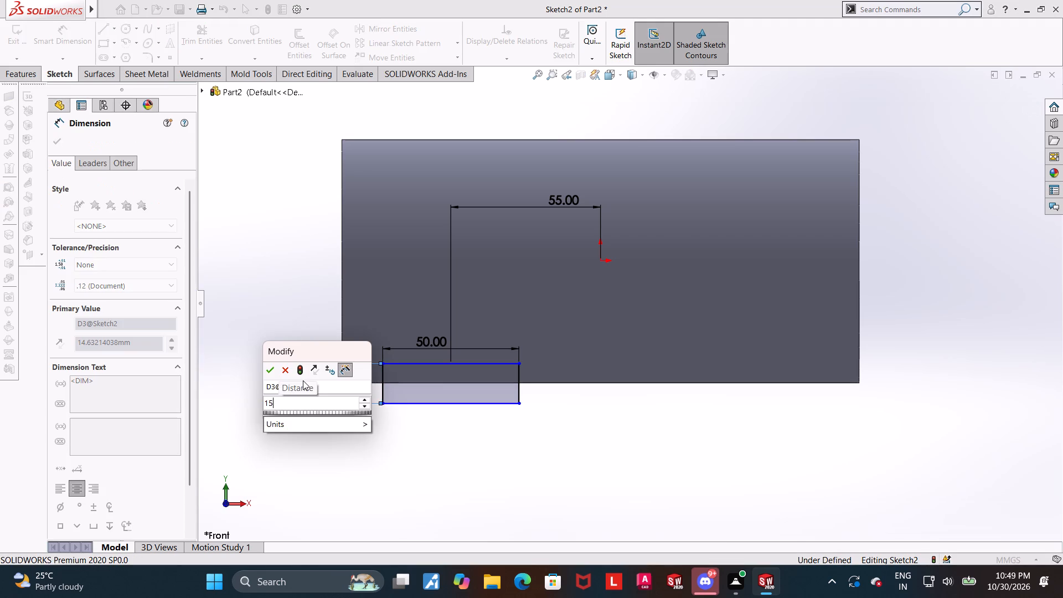
{"action": "key", "text": "Return"}
{"action": "key", "text": "Escape"}
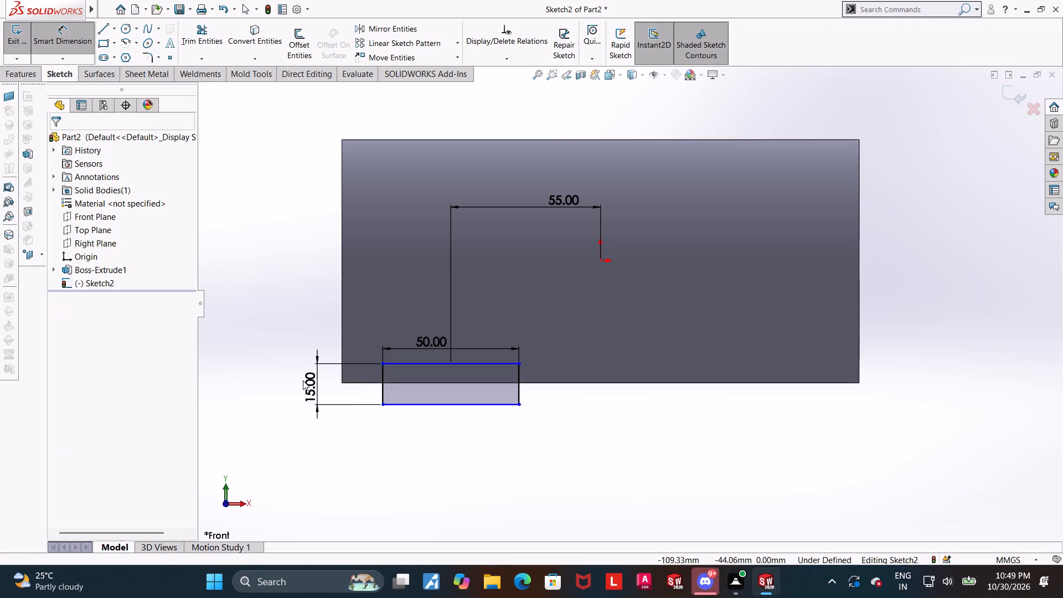
{"action": "left_click", "coordinate": [483, 442]}
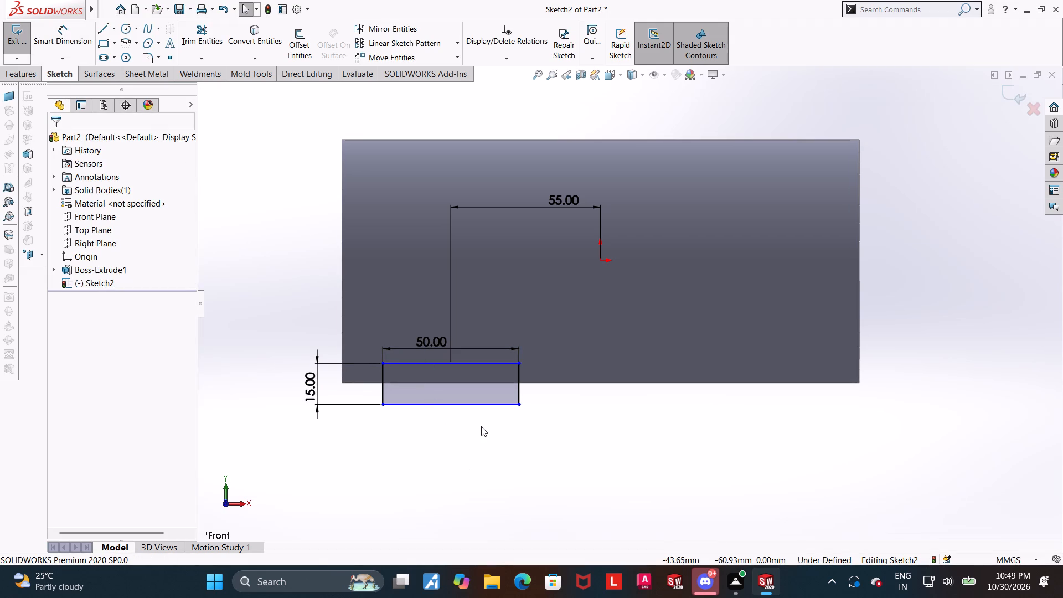
Sketch a horizontal centerline about 60 mm long on the tube's lower edge, beside the rectangle.
{"action": "scroll", "coordinate": [564, 368], "scroll_direction": "down", "scroll_amount": 1}
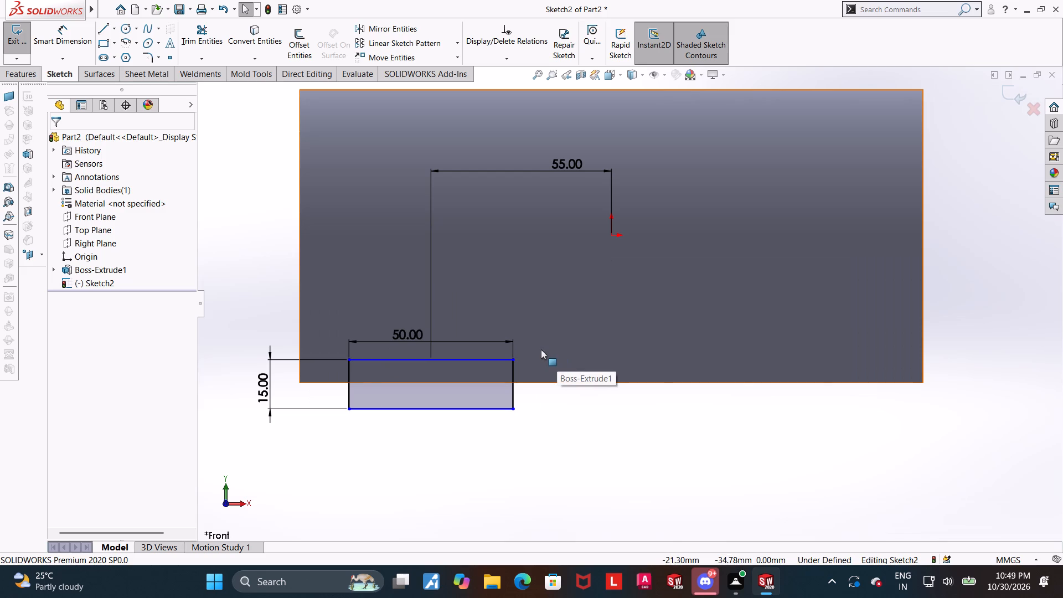
{"action": "scroll", "coordinate": [546, 349], "scroll_direction": "up", "scroll_amount": 1}
{"action": "scroll", "coordinate": [664, 313], "scroll_direction": "down", "scroll_amount": 2}
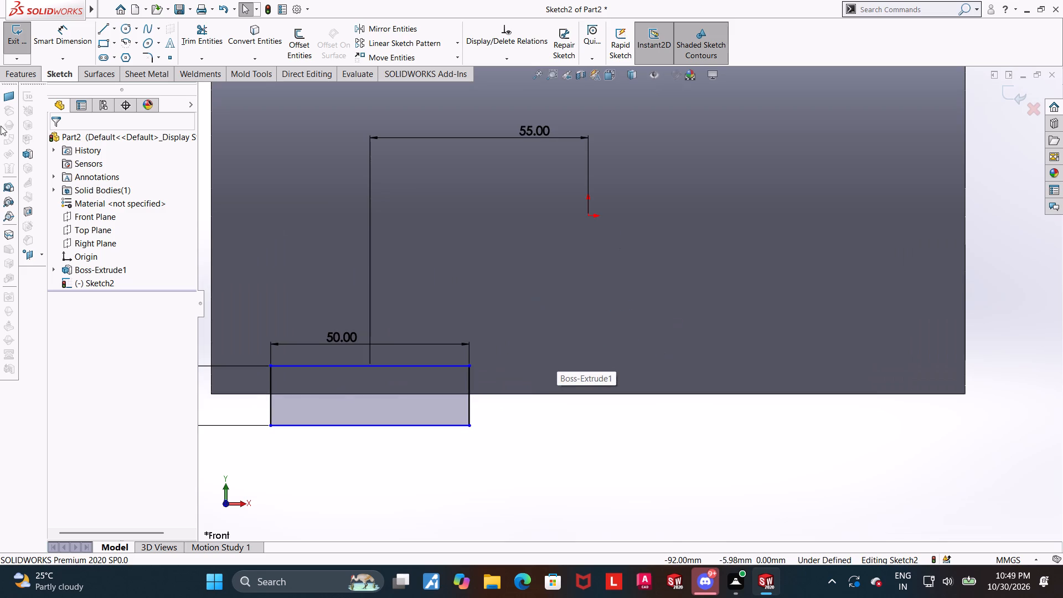
{"action": "left_click", "coordinate": [118, 29]}
{"action": "left_click", "coordinate": [118, 55]}
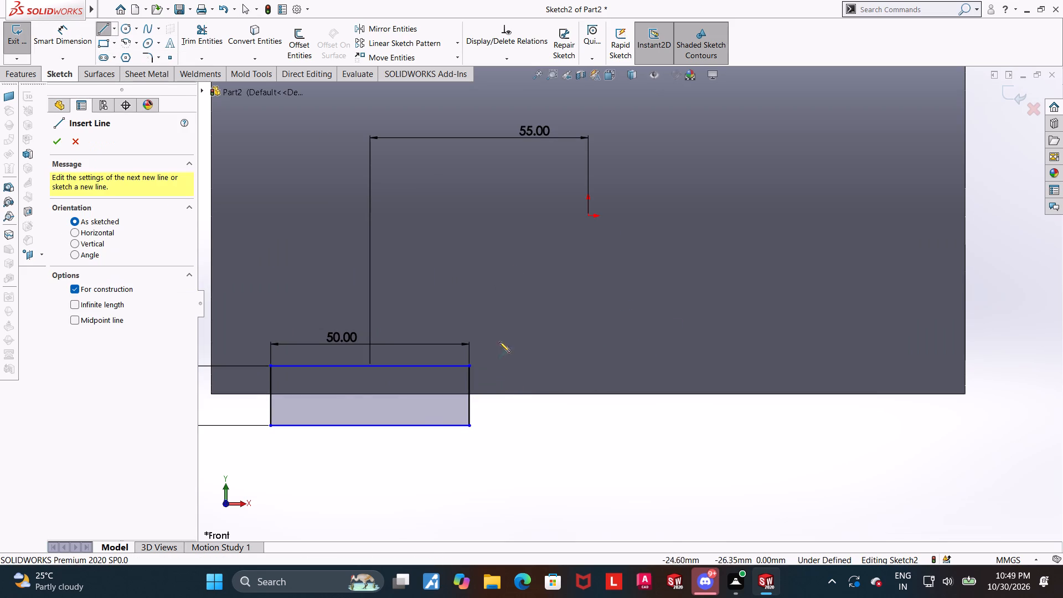
{"action": "scroll", "coordinate": [425, 406], "scroll_direction": "up", "scroll_amount": 2}
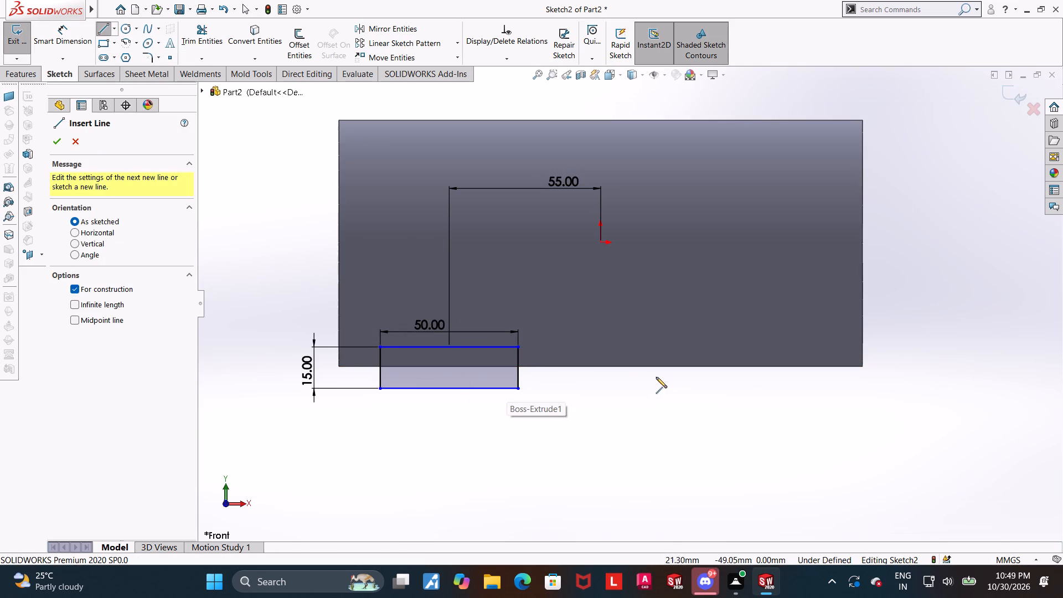
{"action": "left_click", "coordinate": [561, 367]}
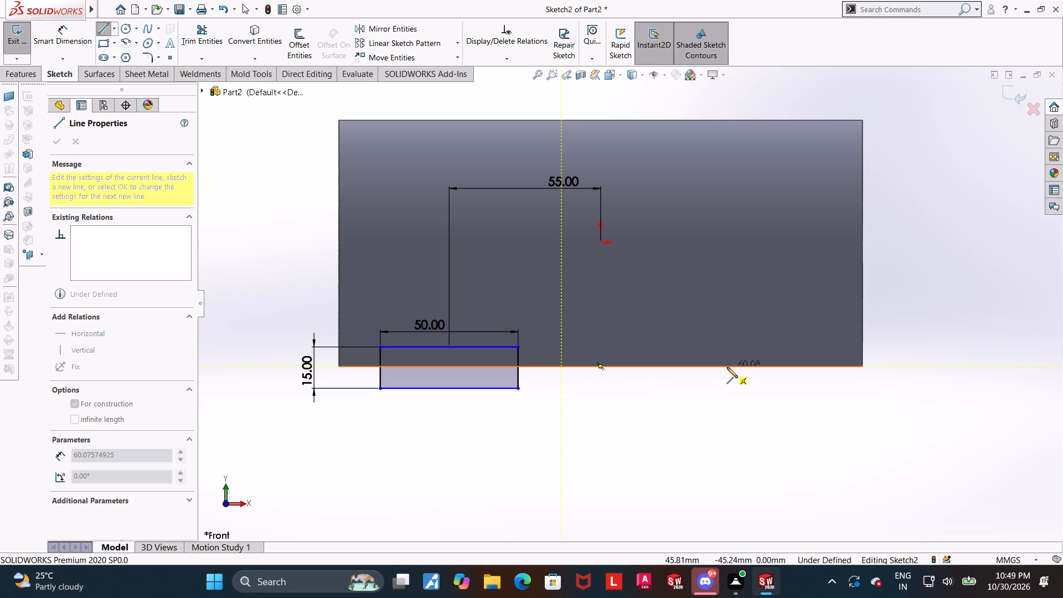
{"action": "left_click", "coordinate": [727, 367]}
{"action": "key", "text": "Escape"}
Make the rectangle's top and bottom edges symmetric about the horizontal centerline.
{"action": "left_click", "coordinate": [623, 364]}
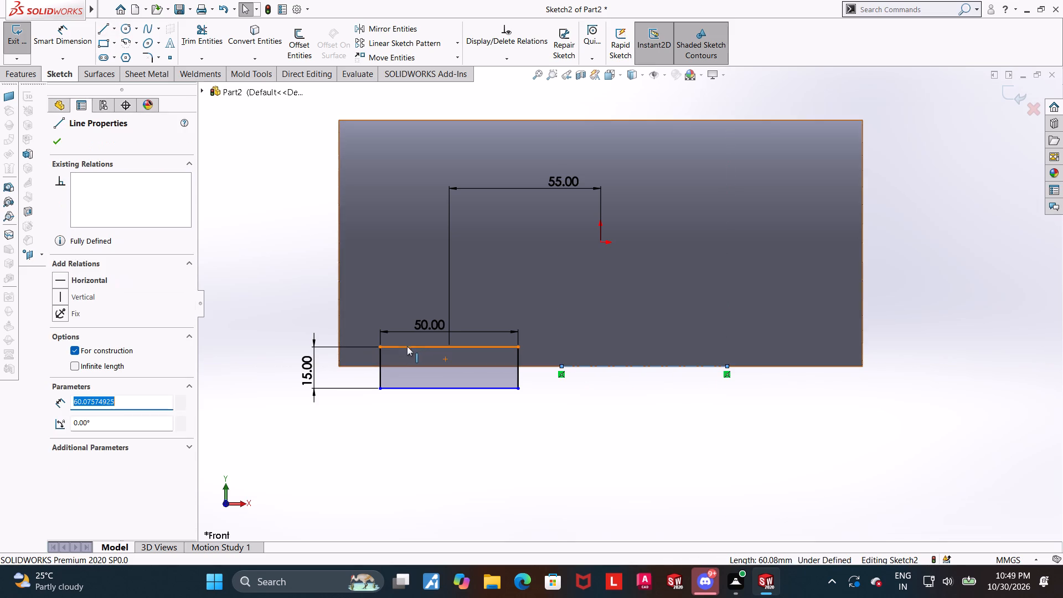
{"action": "left_click", "coordinate": [411, 345], "text": "ctrl"}
{"action": "left_click", "coordinate": [419, 388], "text": "ctrl"}
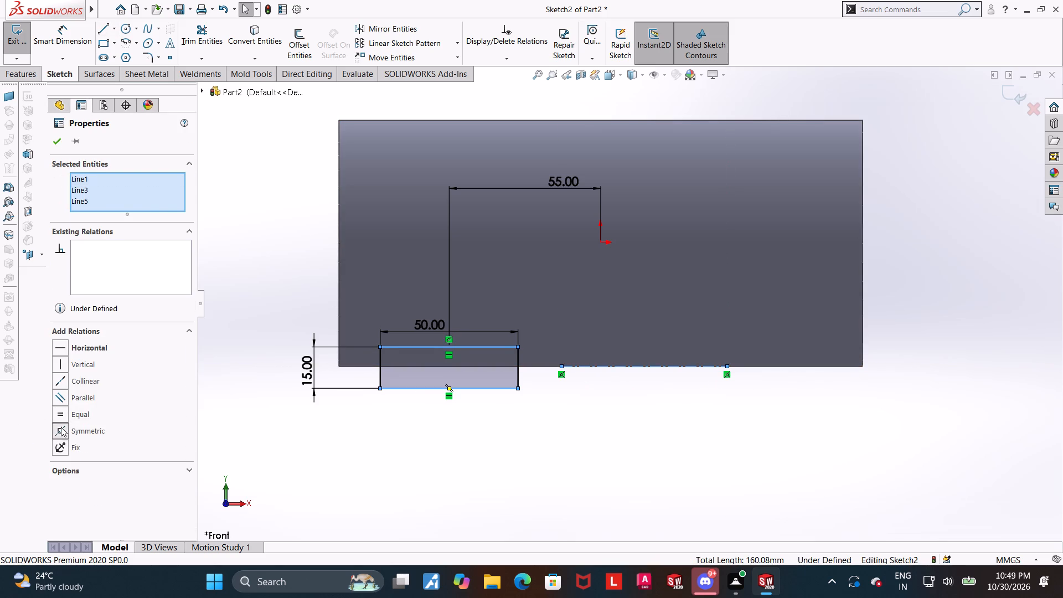
{"action": "left_click", "coordinate": [61, 427]}
{"action": "left_click", "coordinate": [716, 451]}
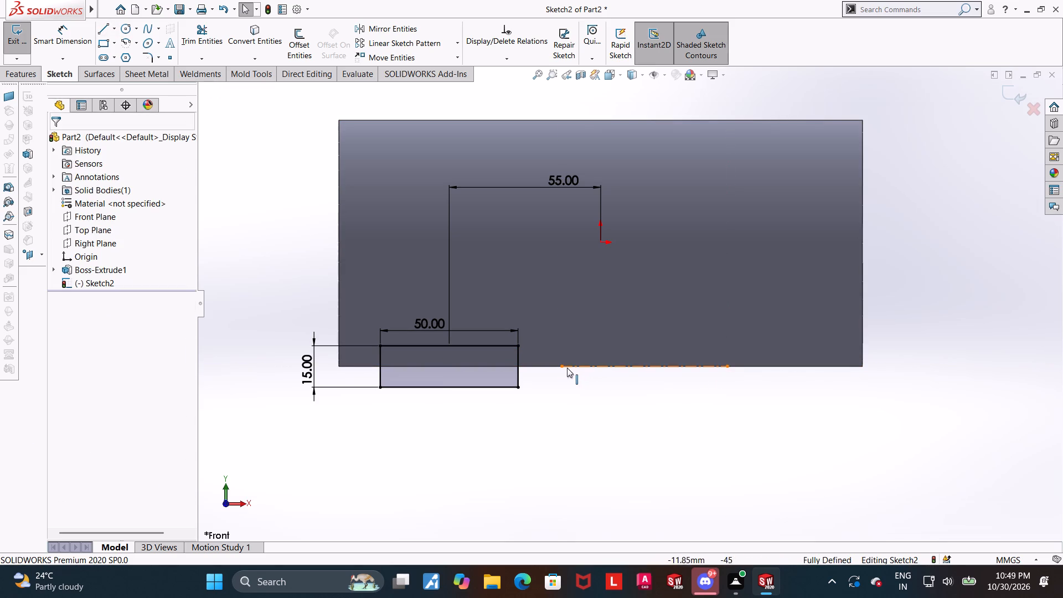
Stretch both ends of the horizontal centerline to the lower corners of the tube so it spans the full length.
{"action": "left_click_drag", "start_coordinate": [563, 367], "coordinate": [339, 366]}
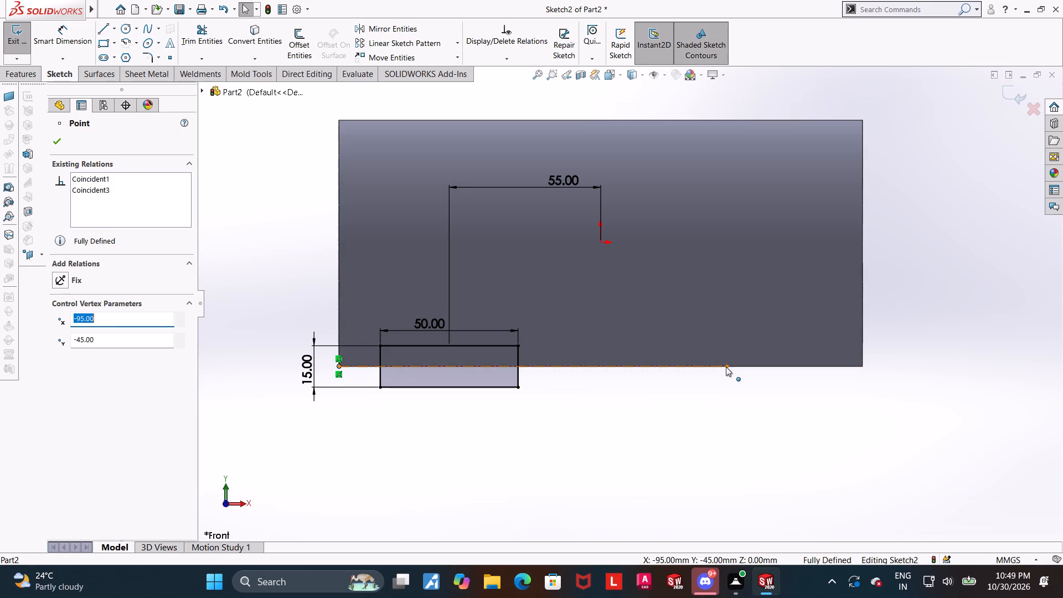
{"action": "left_click_drag", "start_coordinate": [726, 367], "coordinate": [863, 370]}
{"action": "key", "text": "Escape"}
{"action": "scroll", "coordinate": [946, 373], "scroll_direction": "up", "scroll_amount": 1}
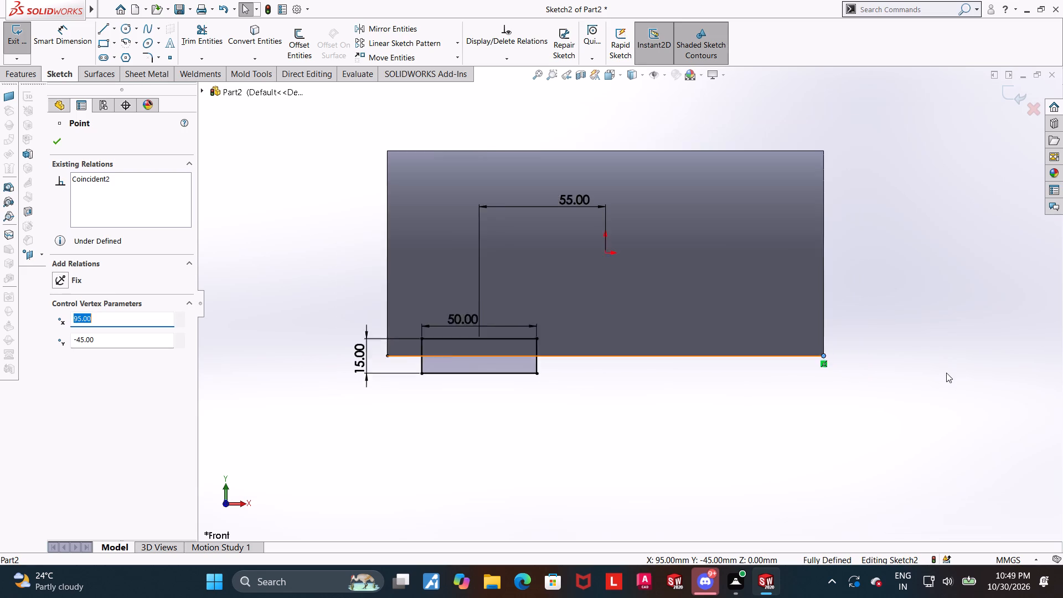
{"action": "scroll", "coordinate": [946, 373], "scroll_direction": "up", "scroll_amount": 1}
{"action": "scroll", "coordinate": [704, 319], "scroll_direction": "down", "scroll_amount": 1}
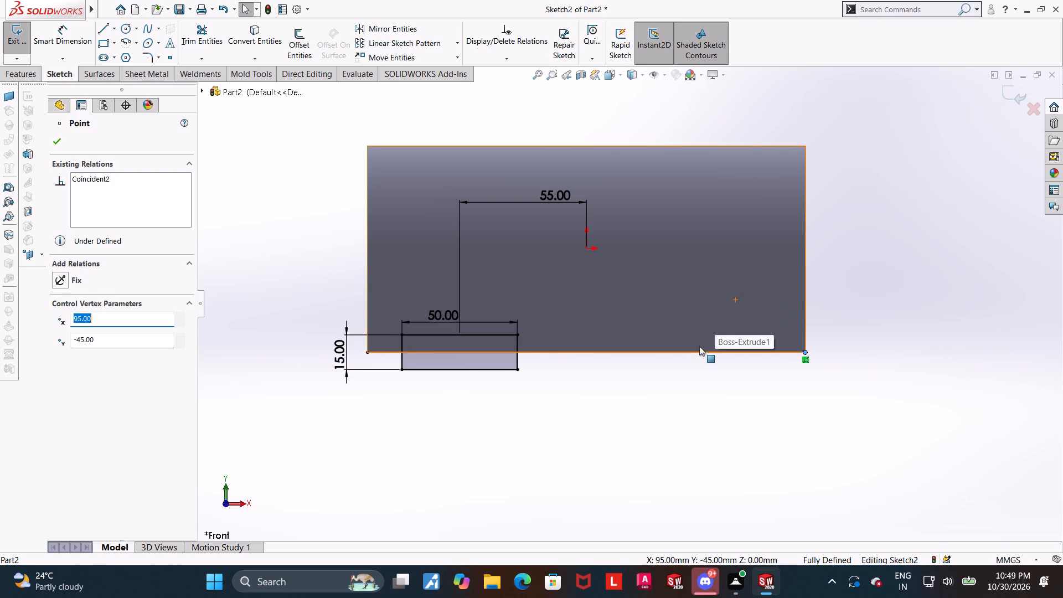
{"action": "left_click", "coordinate": [599, 415]}
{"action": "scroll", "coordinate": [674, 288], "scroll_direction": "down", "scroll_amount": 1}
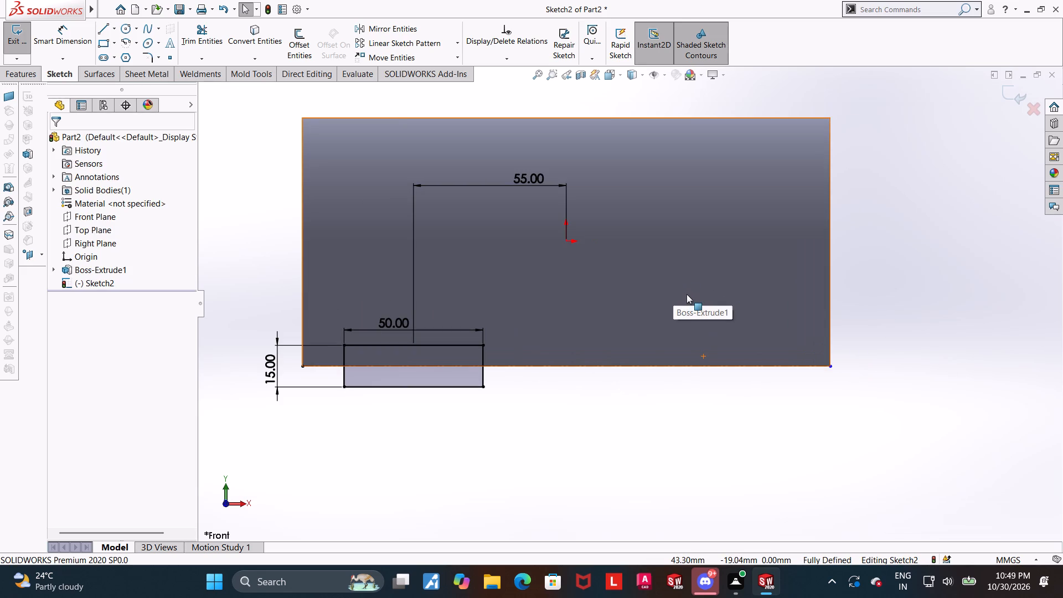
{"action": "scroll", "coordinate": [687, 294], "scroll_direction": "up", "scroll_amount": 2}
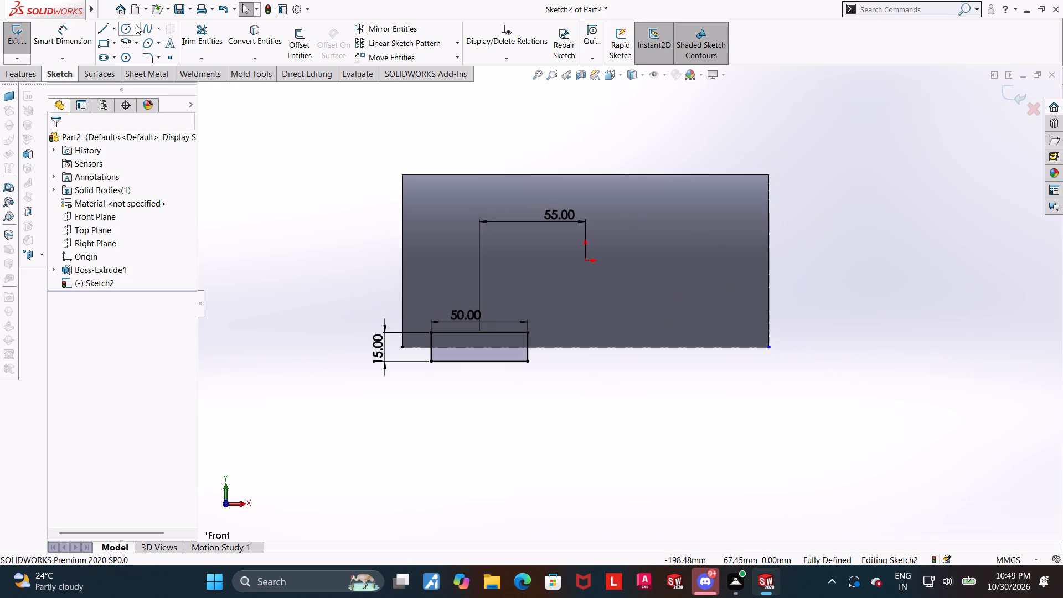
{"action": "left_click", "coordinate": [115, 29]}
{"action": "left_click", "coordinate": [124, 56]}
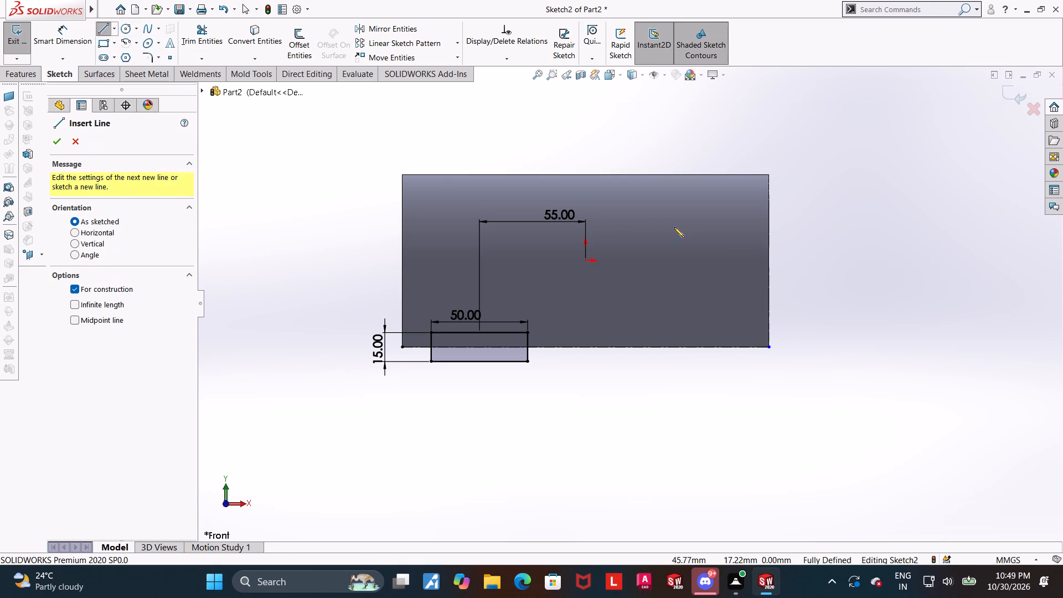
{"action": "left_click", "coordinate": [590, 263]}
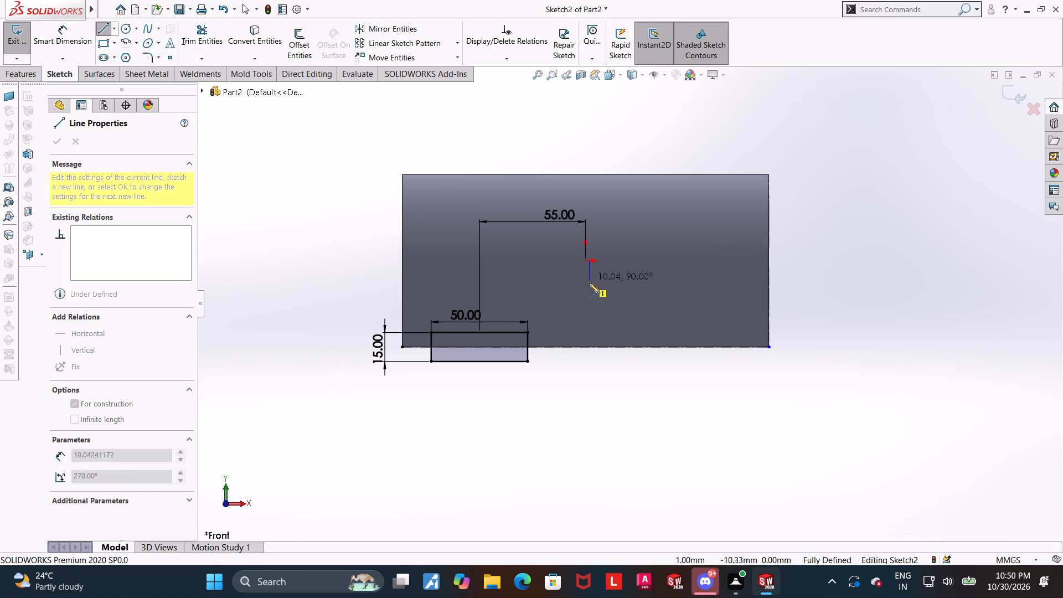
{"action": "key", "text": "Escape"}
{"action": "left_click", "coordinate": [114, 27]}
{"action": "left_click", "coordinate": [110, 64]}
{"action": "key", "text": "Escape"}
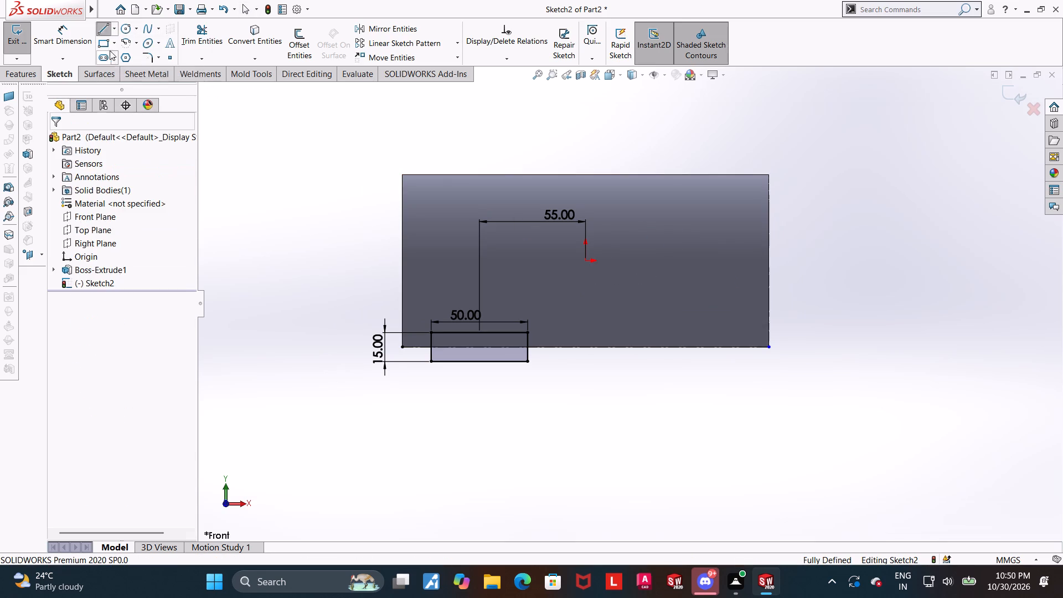
Sketch a short vertical centerline from the origin downward inside the tube outline.
{"action": "left_click", "coordinate": [112, 34]}
{"action": "left_click", "coordinate": [112, 53]}
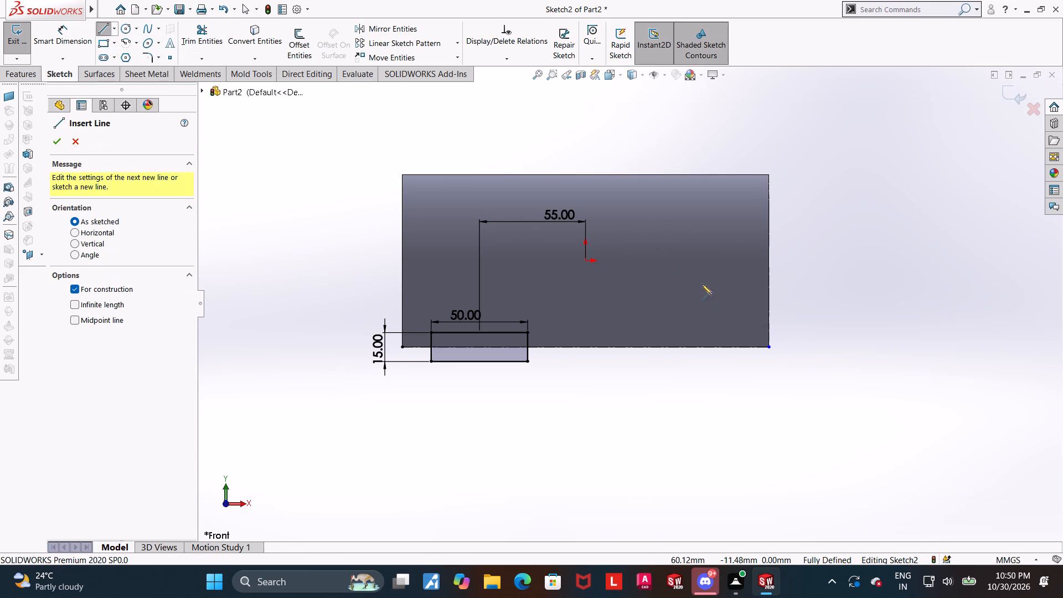
{"action": "left_click", "coordinate": [586, 262]}
{"action": "left_click", "coordinate": [586, 295]}
{"action": "key", "text": "Escape"}
{"action": "key", "text": "Escape"}
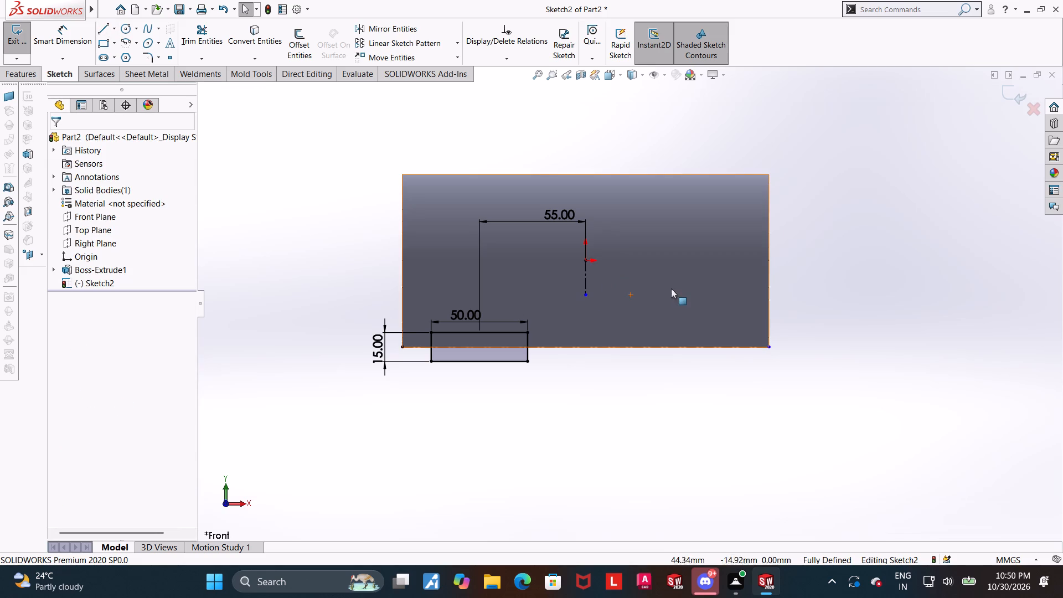
Mirror the rectangle's four lines about the vertical centerline, keeping the original.
{"action": "left_click", "coordinate": [380, 28]}
{"action": "left_click", "coordinate": [497, 331]}
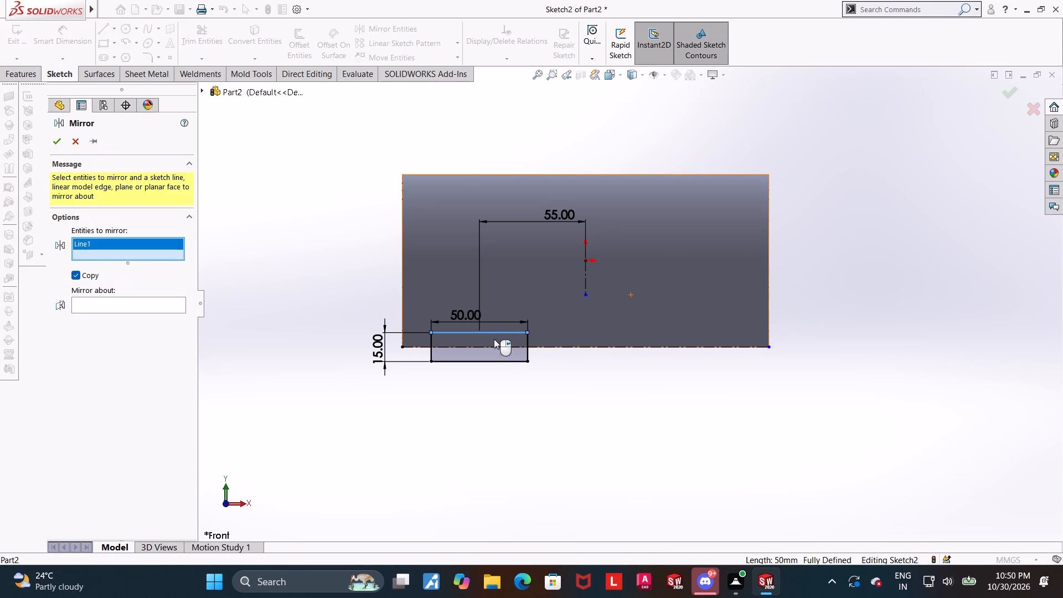
{"action": "left_click", "coordinate": [430, 349]}
{"action": "left_click", "coordinate": [460, 363]}
{"action": "left_click", "coordinate": [528, 351]}
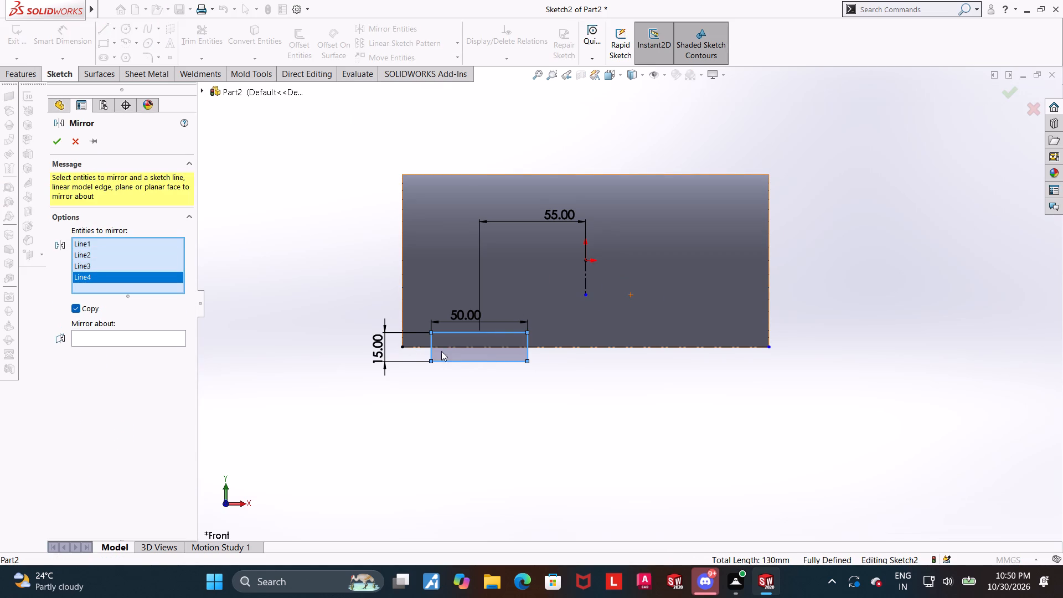
{"action": "triple_click", "coordinate": [166, 336]}
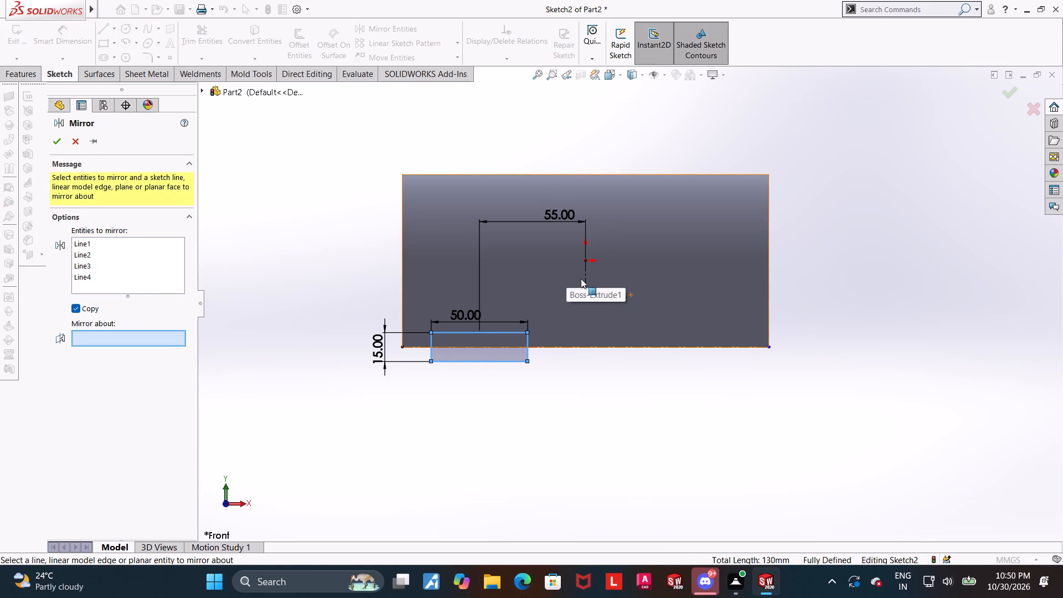
{"action": "left_click", "coordinate": [587, 280]}
{"action": "left_click", "coordinate": [58, 140]}
{"action": "left_click", "coordinate": [713, 395]}
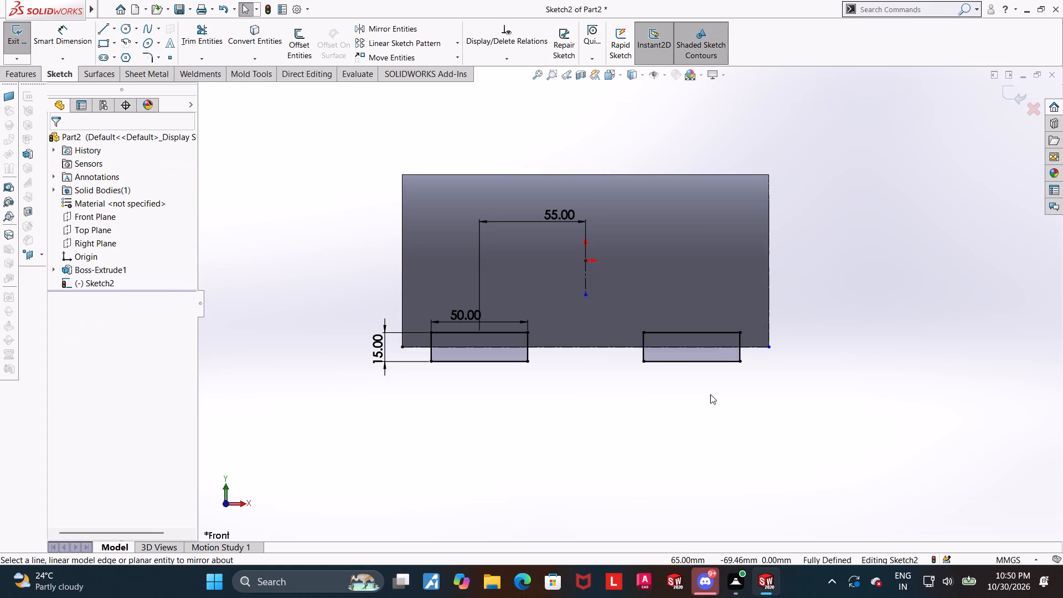
{"action": "scroll", "coordinate": [686, 343], "scroll_direction": "down", "scroll_amount": 1}
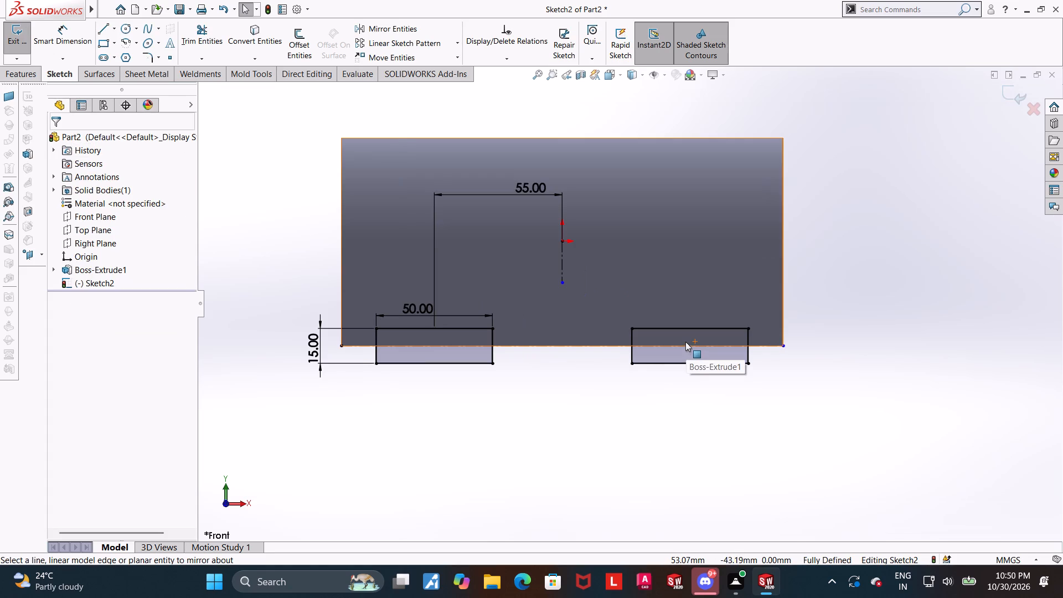
Extrude the two mirrored rectangles Mid Plane to a depth of 115 mm, merged with the tube.
{"action": "scroll", "coordinate": [685, 342], "scroll_direction": "up", "scroll_amount": 1}
{"action": "scroll", "coordinate": [684, 342], "scroll_direction": "down", "scroll_amount": 1}
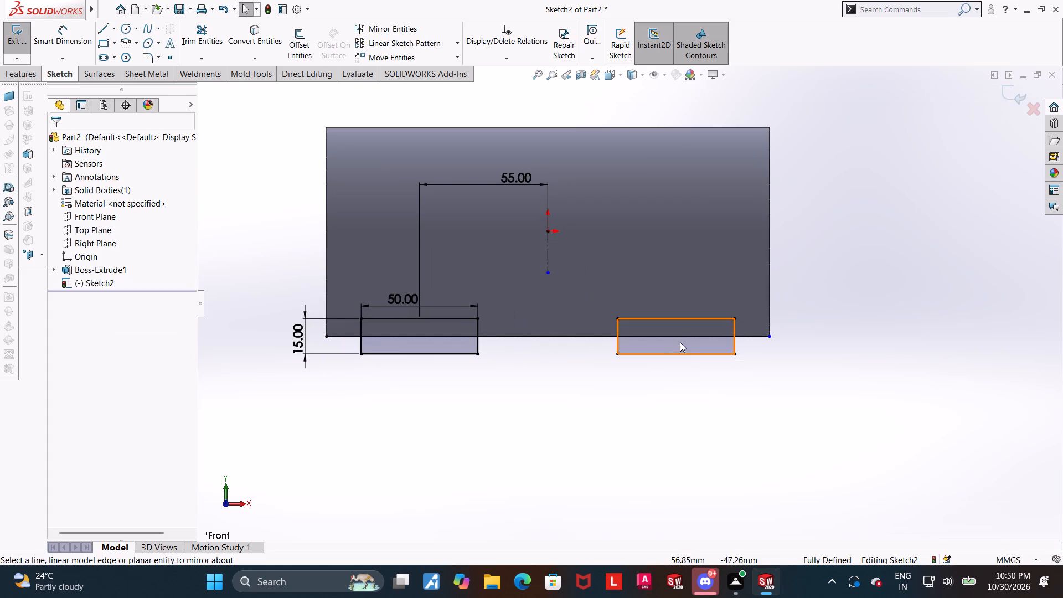
{"action": "middle_click_drag", "start_coordinate": [677, 343], "coordinate": [569, 355]}
{"action": "left_click", "coordinate": [1011, 93]}
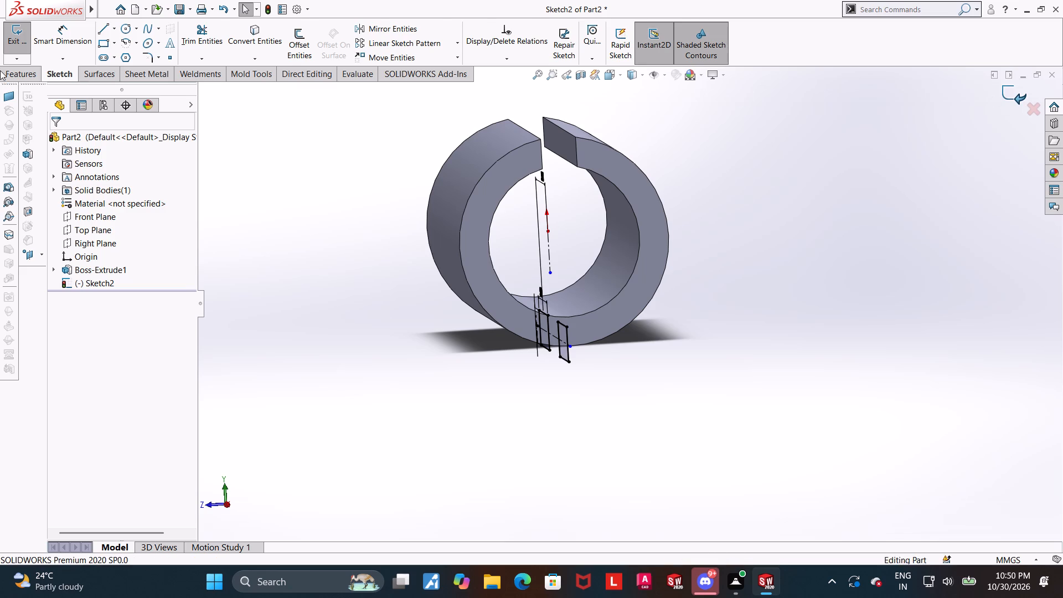
{"action": "middle_click_drag", "start_coordinate": [278, 133], "coordinate": [321, 145]}
{"action": "left_click", "coordinate": [14, 40]}
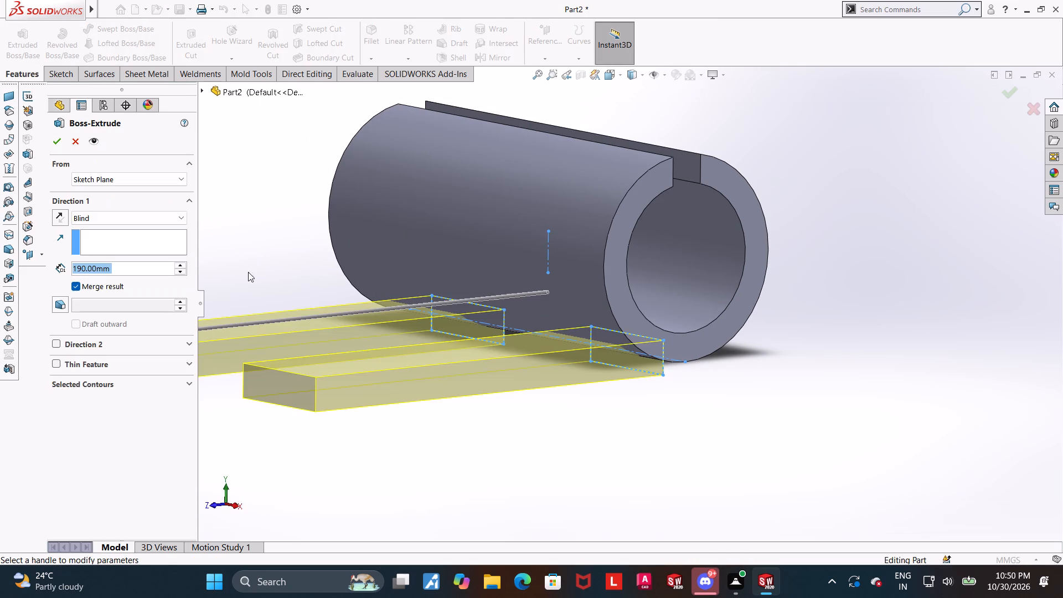
{"action": "left_click", "coordinate": [87, 213]}
{"action": "left_click", "coordinate": [94, 282]}
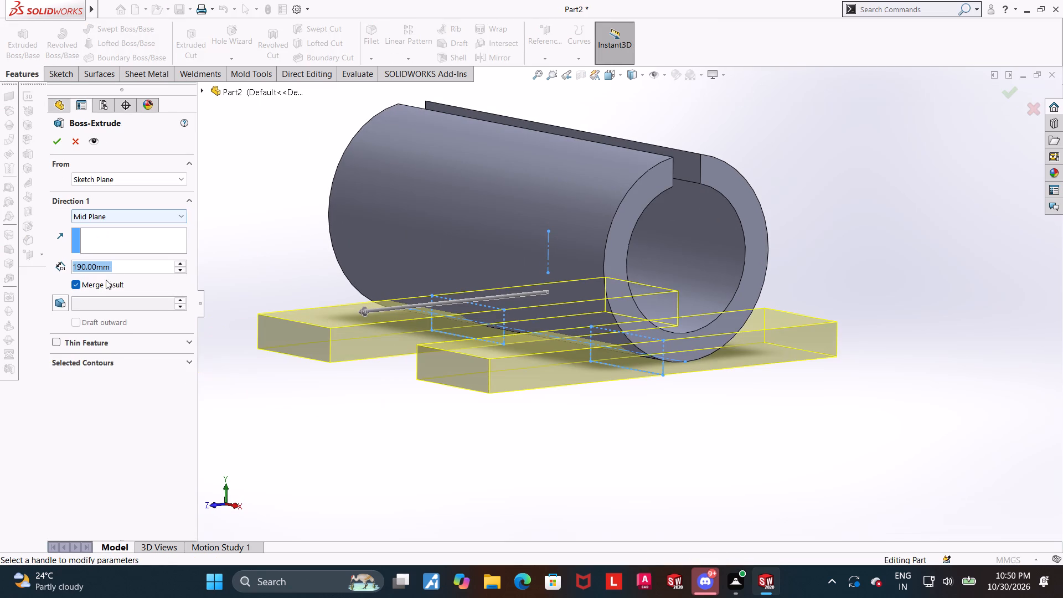
{"action": "scroll", "coordinate": [381, 339], "scroll_direction": "up", "scroll_amount": 1}
{"action": "middle_click_drag", "start_coordinate": [376, 333], "coordinate": [370, 334]}
{"action": "left_click", "coordinate": [157, 269]}
{"action": "left_click_drag", "start_coordinate": [159, 265], "coordinate": [0, 269]}
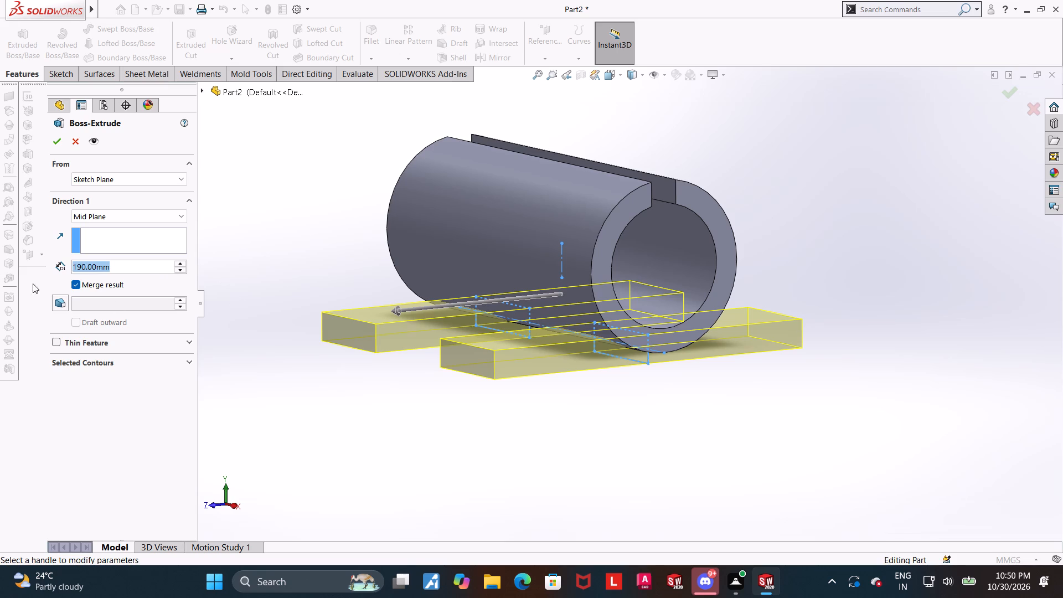
{"action": "type", "text": "11"}
{"action": "key", "text": "5"}
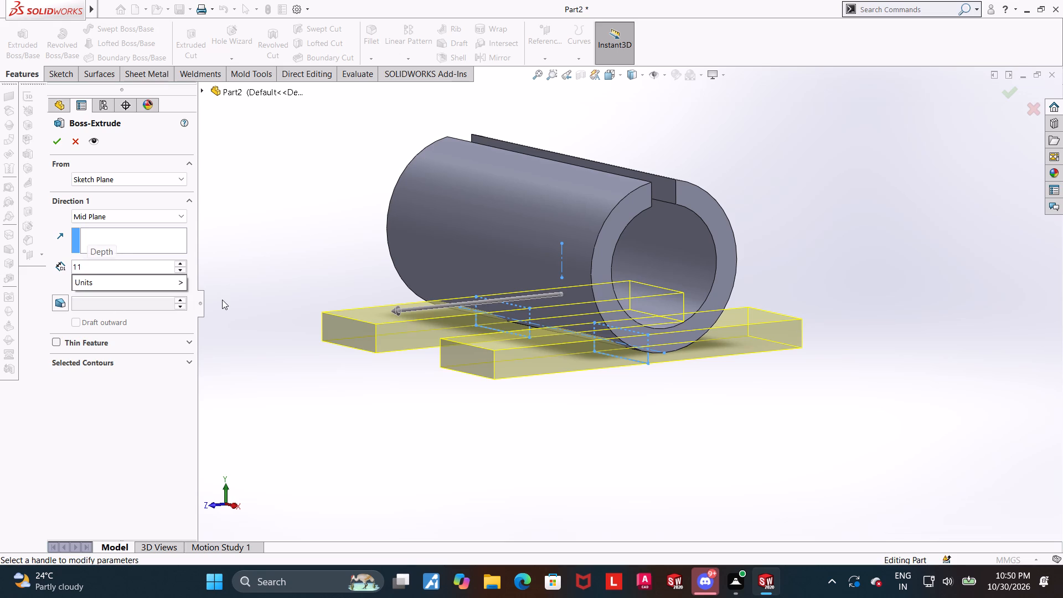
{"action": "key", "text": "Return"}
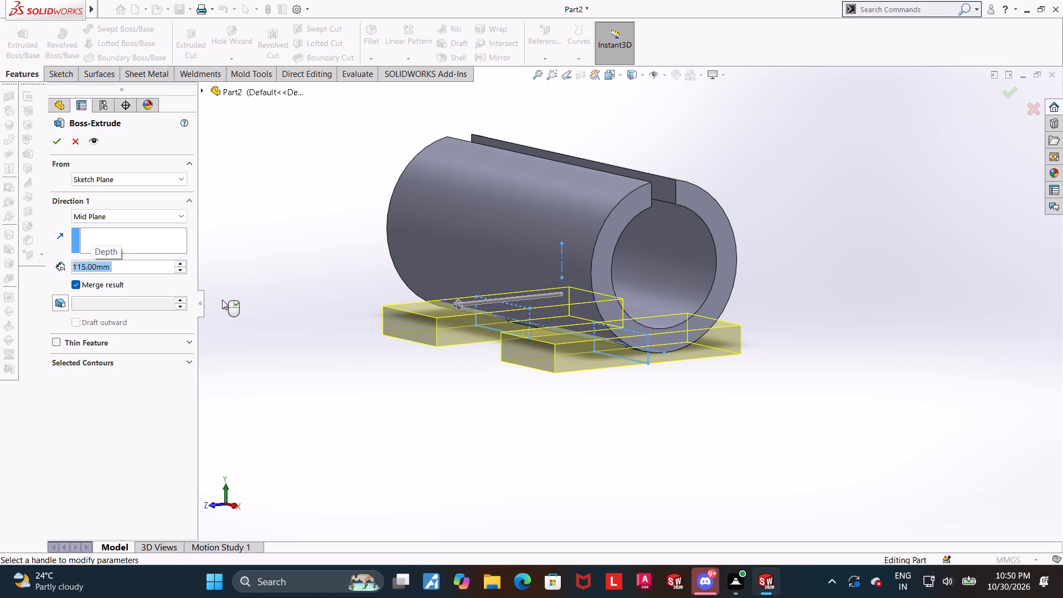
{"action": "left_click", "coordinate": [55, 145]}
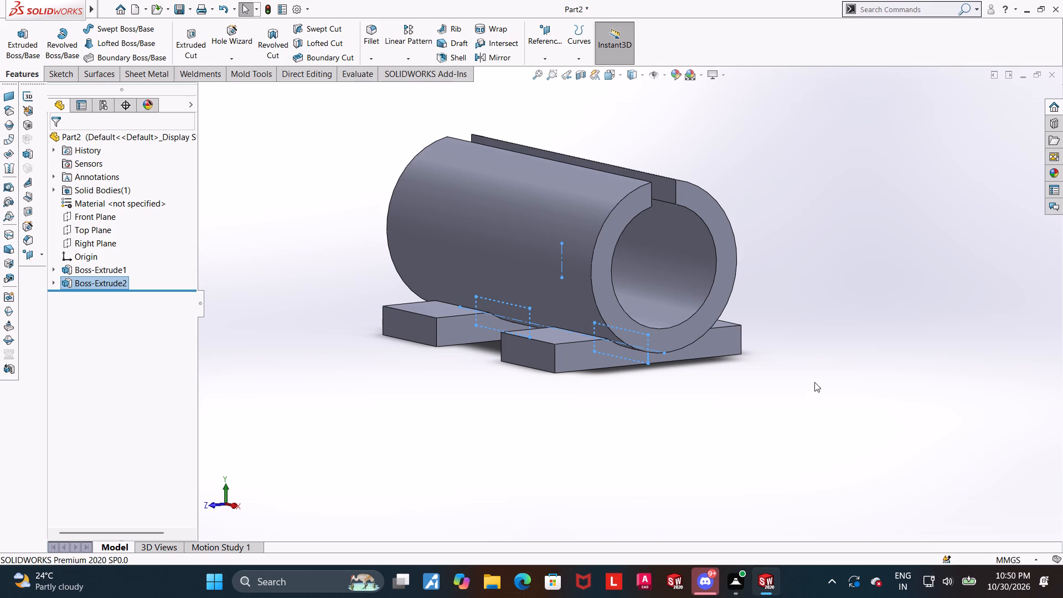
Examine the split tube and its two base blocks from above, from the end and from underneath.
{"action": "left_click", "coordinate": [814, 379]}
{"action": "middle_click_drag", "start_coordinate": [787, 348], "coordinate": [762, 478]}
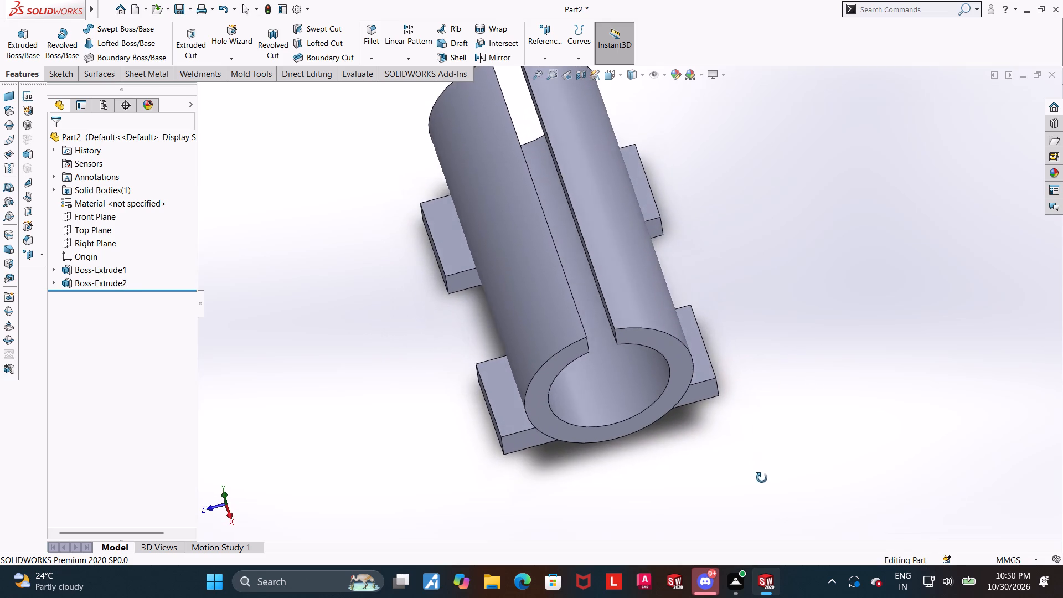
{"action": "middle_click_drag", "start_coordinate": [762, 478], "coordinate": [761, 483]}
{"action": "scroll", "coordinate": [775, 427], "scroll_direction": "up", "scroll_amount": 2}
{"action": "scroll", "coordinate": [745, 238], "scroll_direction": "down", "scroll_amount": 1}
{"action": "middle_click_drag", "start_coordinate": [719, 255], "coordinate": [695, 298]}
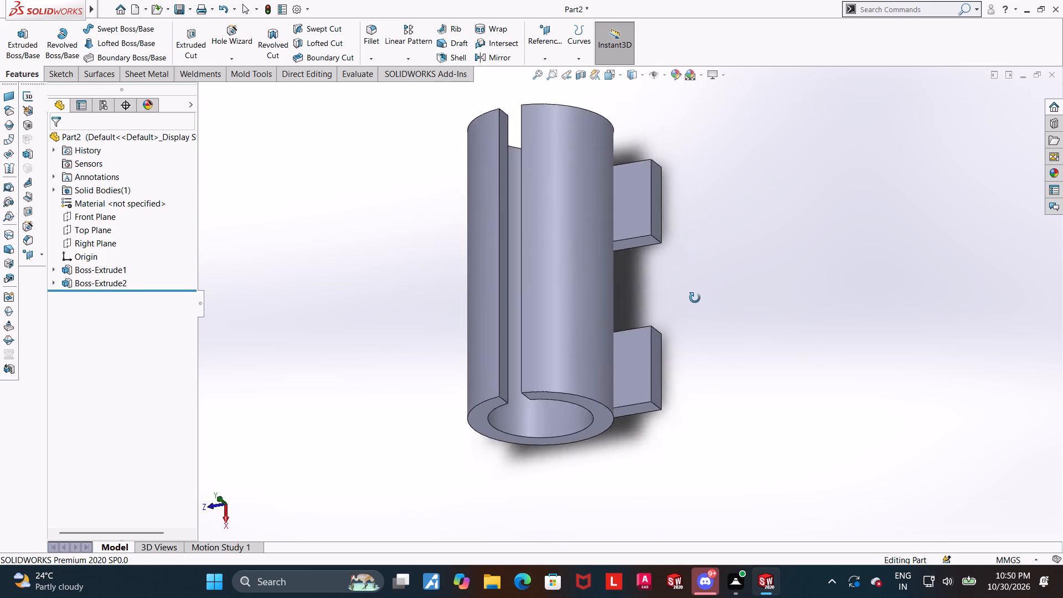
{"action": "middle_click_drag", "start_coordinate": [695, 298], "coordinate": [733, 323]}
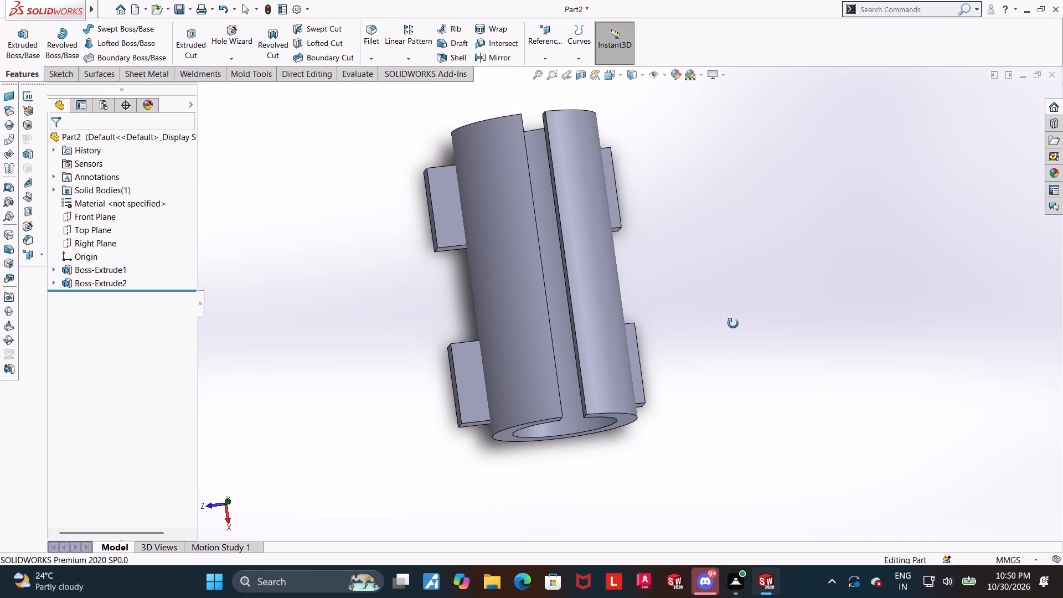
{"action": "middle_click_drag", "start_coordinate": [733, 323], "coordinate": [724, 121]}
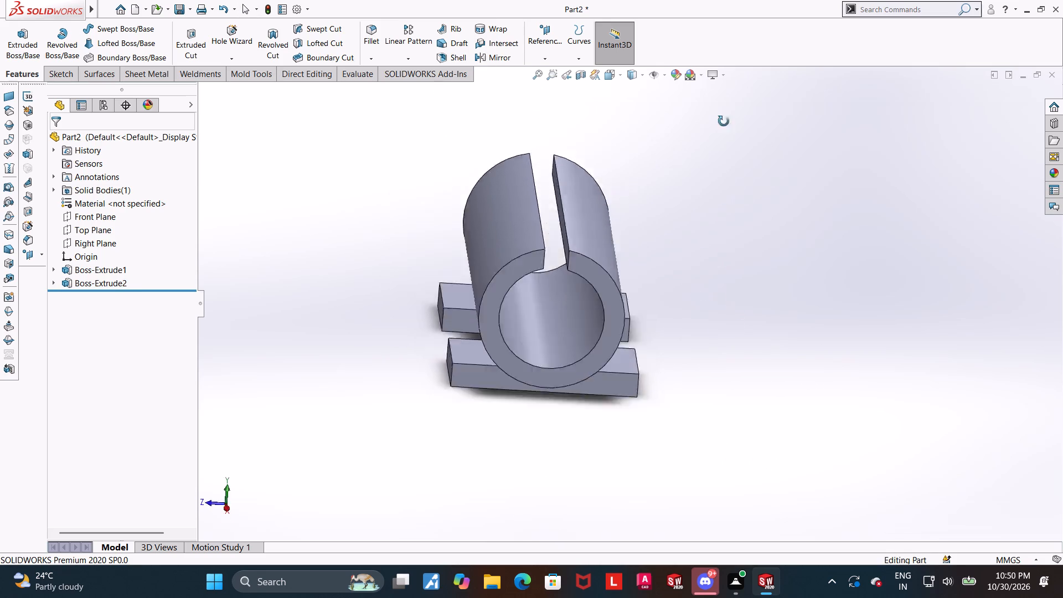
{"action": "middle_click_drag", "start_coordinate": [724, 121], "coordinate": [721, 90]}
{"action": "middle_click_drag", "start_coordinate": [723, 298], "coordinate": [721, 152]}
{"action": "scroll", "coordinate": [707, 210], "scroll_direction": "up", "scroll_amount": 1}
{"action": "scroll", "coordinate": [646, 248], "scroll_direction": "down", "scroll_amount": 2}
{"action": "middle_click_drag", "start_coordinate": [675, 290], "coordinate": [694, 354]}
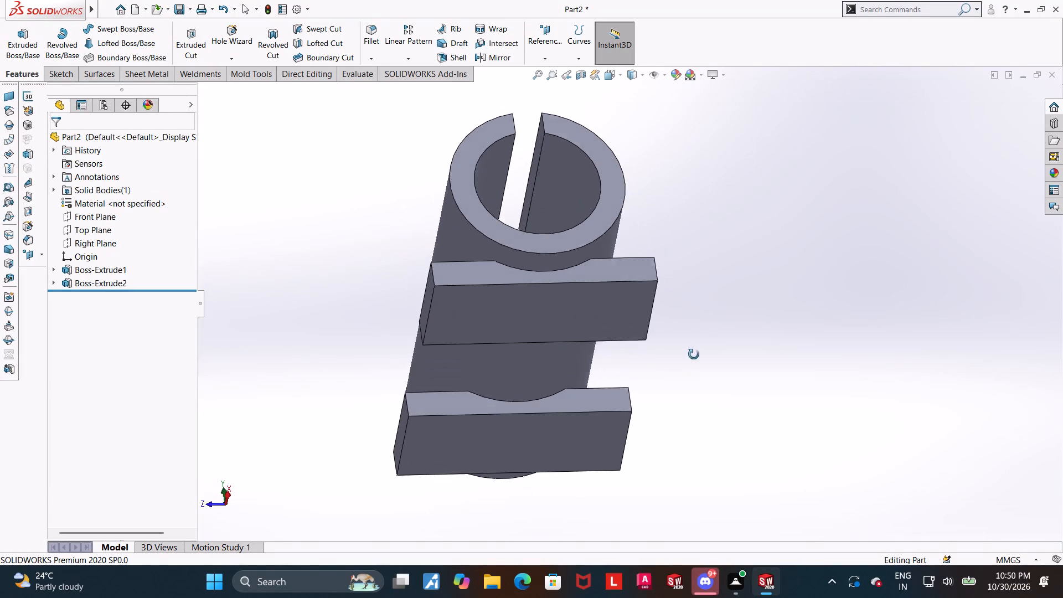
{"action": "middle_click_drag", "start_coordinate": [694, 354], "coordinate": [694, 355]}
Inspect the part's end profile in the Right view, trying display styles and returning to shaded with edges.
{"action": "left_click", "coordinate": [606, 75]}
{"action": "left_click", "coordinate": [553, 275]}
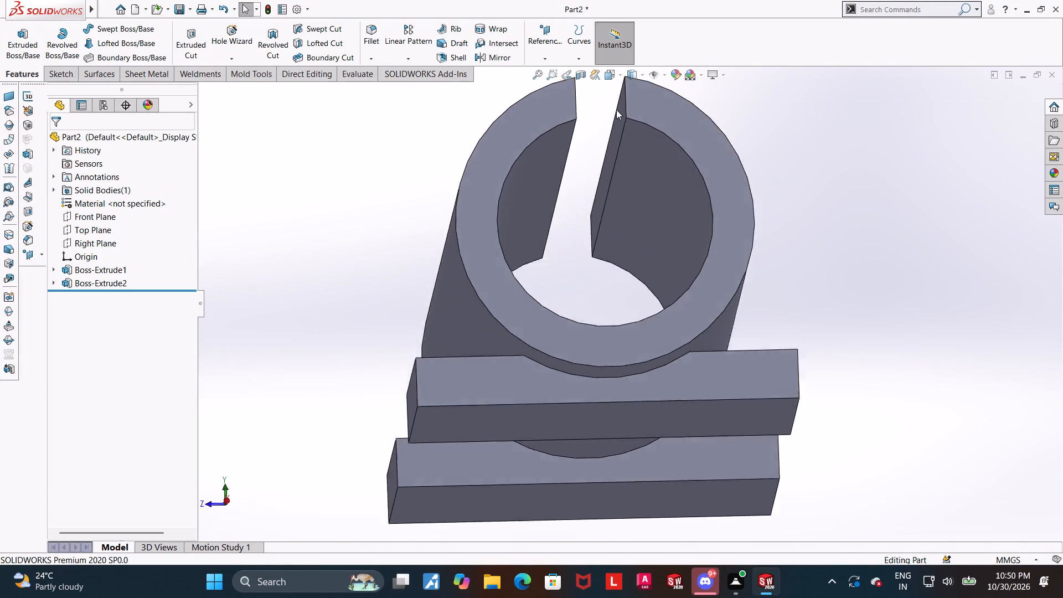
{"action": "left_click", "coordinate": [629, 80]}
{"action": "left_click", "coordinate": [635, 137]}
{"action": "scroll", "coordinate": [855, 271], "scroll_direction": "up", "scroll_amount": 3}
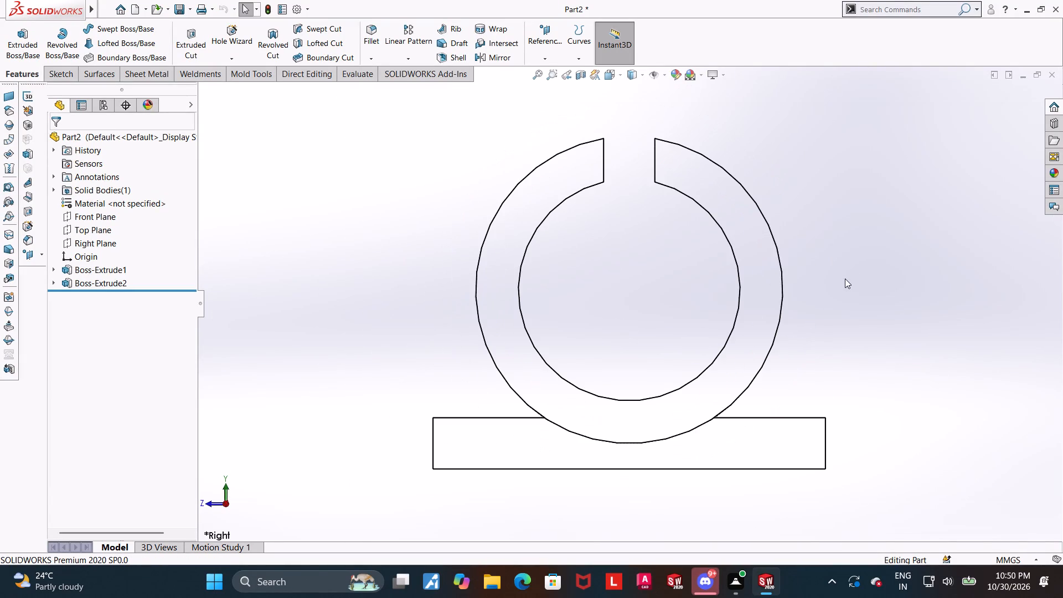
{"action": "scroll", "coordinate": [797, 306], "scroll_direction": "down", "scroll_amount": 1}
{"action": "left_click", "coordinate": [637, 72]}
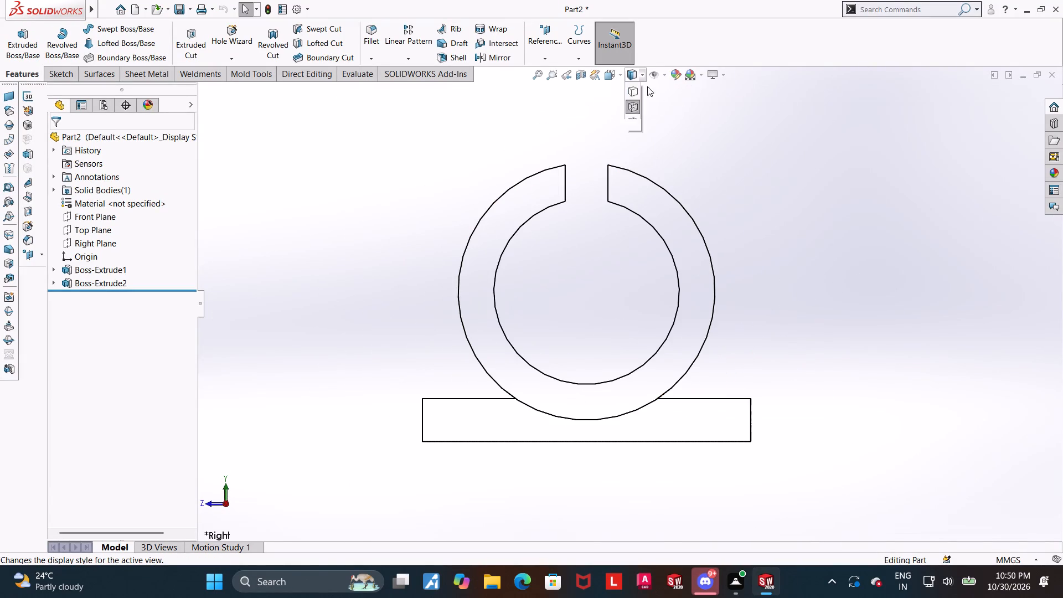
{"action": "left_click", "coordinate": [633, 149]}
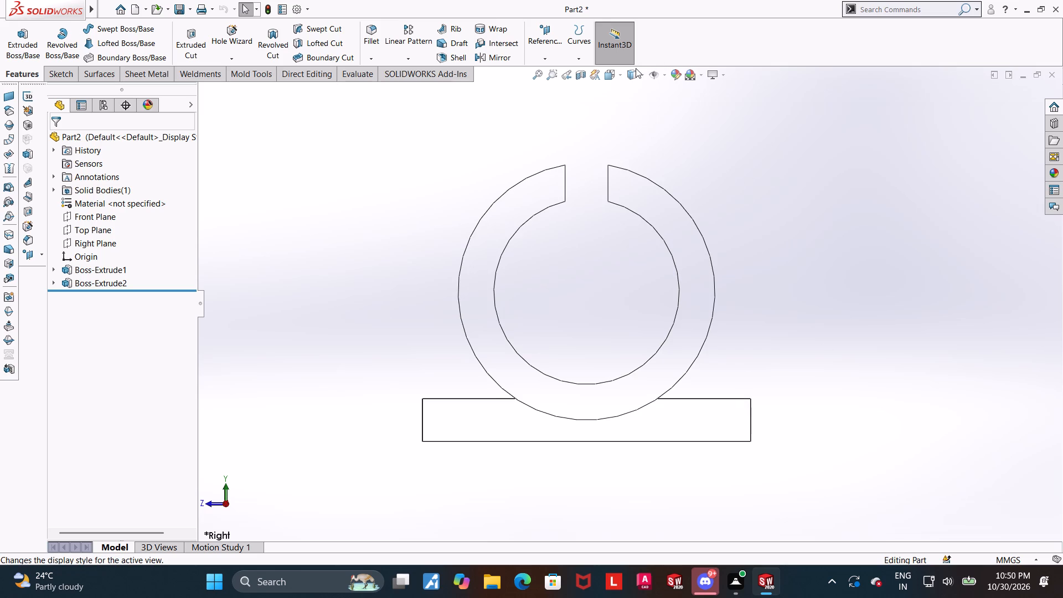
{"action": "left_click", "coordinate": [636, 68]}
{"action": "left_click", "coordinate": [636, 147]}
{"action": "left_click", "coordinate": [637, 75]}
{"action": "left_click", "coordinate": [636, 96]}
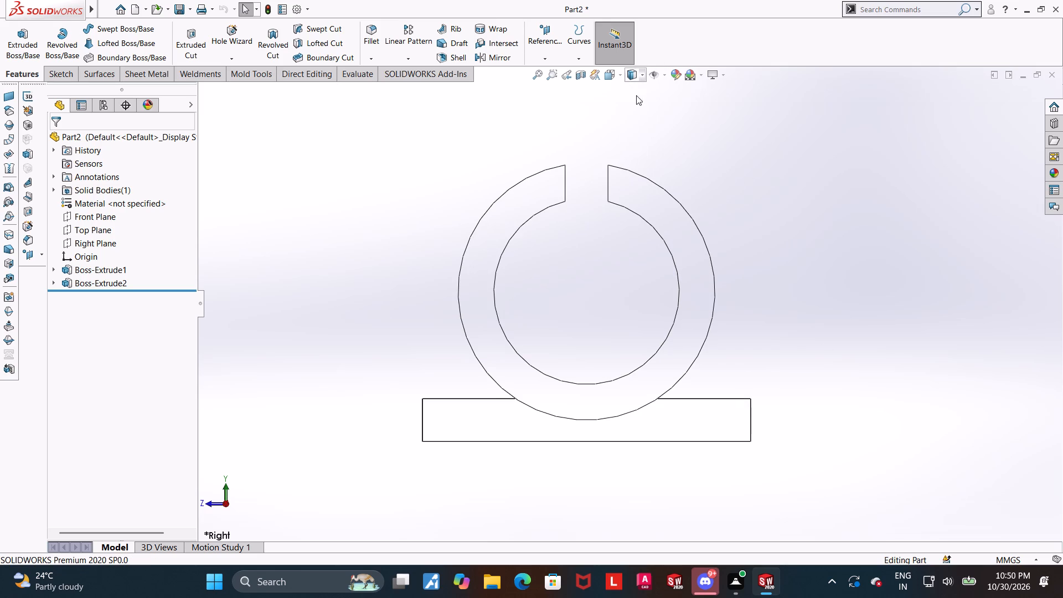
{"action": "scroll", "coordinate": [812, 335], "scroll_direction": "up", "scroll_amount": 2}
Start a sketch on the underside face of the base block on the +X side, viewed normal to it.
{"action": "middle_click_drag", "start_coordinate": [792, 383], "coordinate": [791, 237]}
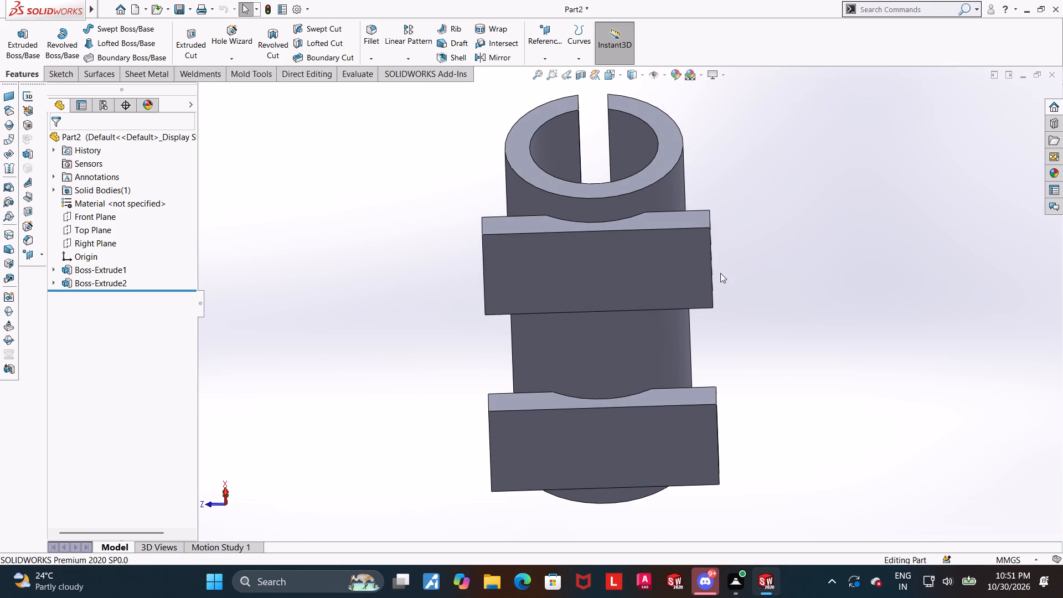
{"action": "left_click", "coordinate": [684, 265]}
{"action": "left_click", "coordinate": [728, 237]}
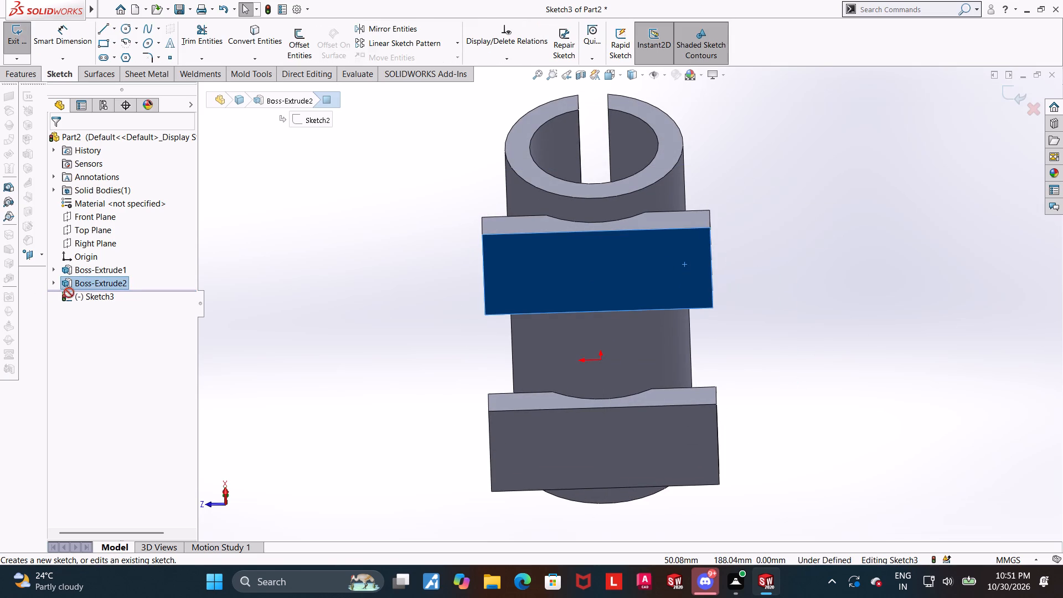
{"action": "left_click", "coordinate": [69, 292]}
{"action": "left_click", "coordinate": [93, 277]}
{"action": "scroll", "coordinate": [785, 329], "scroll_direction": "up", "scroll_amount": 3}
{"action": "scroll", "coordinate": [818, 274], "scroll_direction": "down", "scroll_amount": 1}
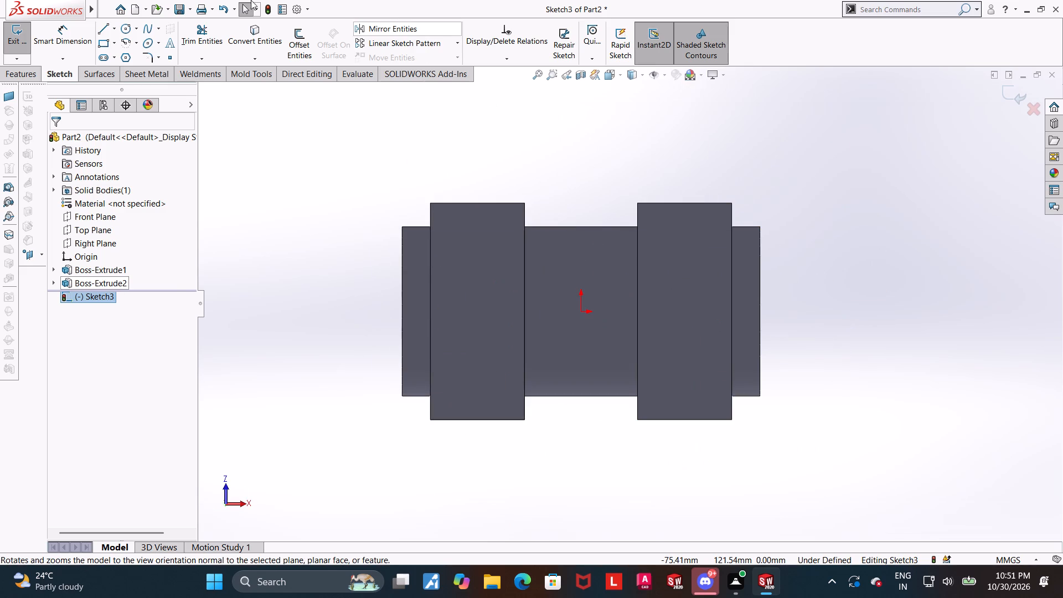
Sketch a semicircular centerpoint arc of about 25 mm radius outward from the -X block's +Z end edge, spanning corner to corner.
{"action": "left_click", "coordinate": [126, 40]}
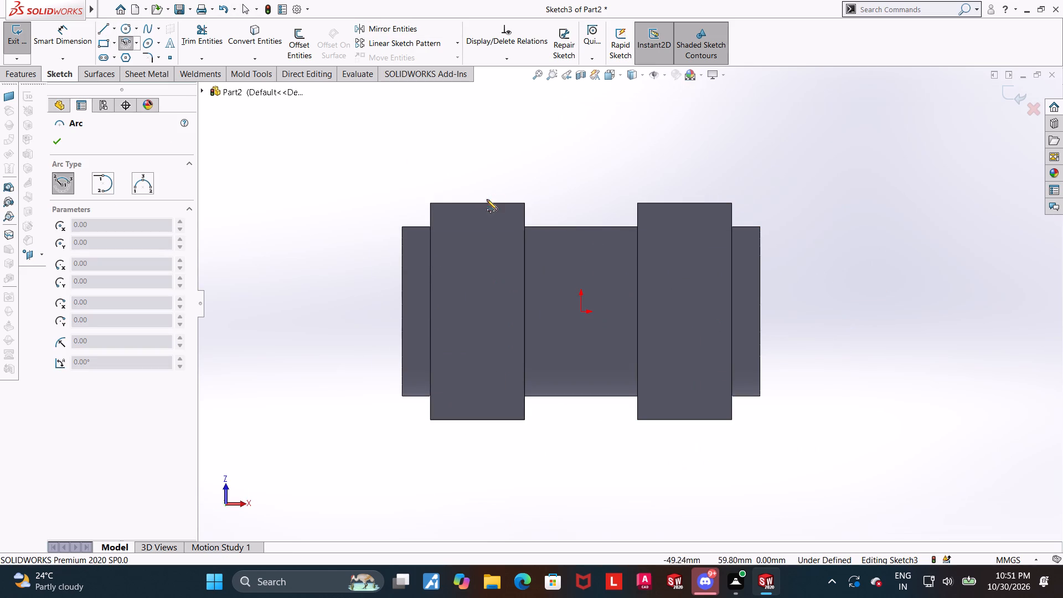
{"action": "left_click", "coordinate": [477, 203]}
{"action": "left_click", "coordinate": [430, 200]}
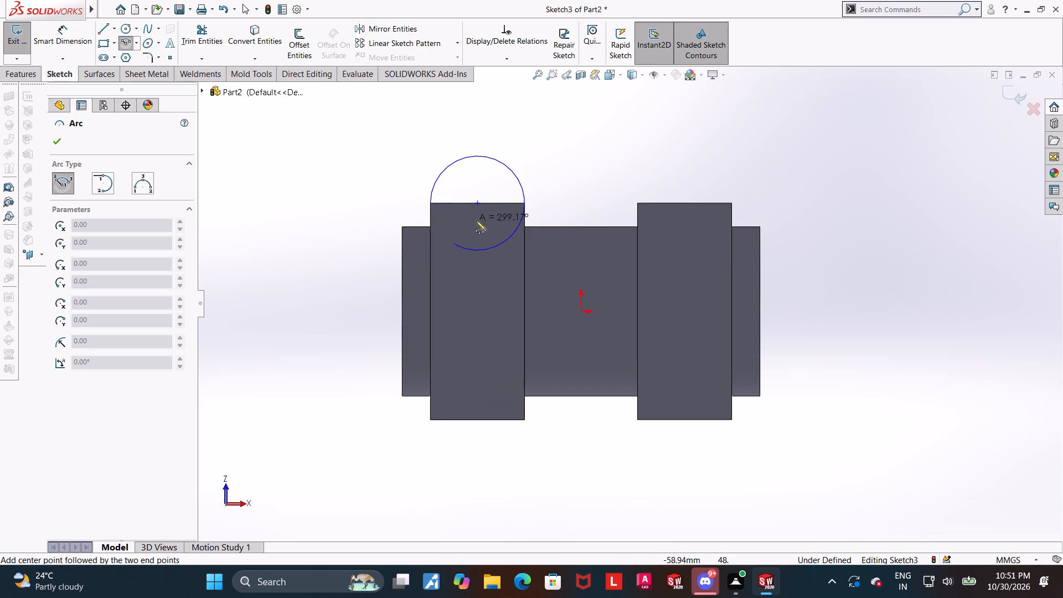
{"action": "left_click", "coordinate": [524, 202]}
{"action": "key", "text": "Escape"}
{"action": "key", "text": "Escape"}
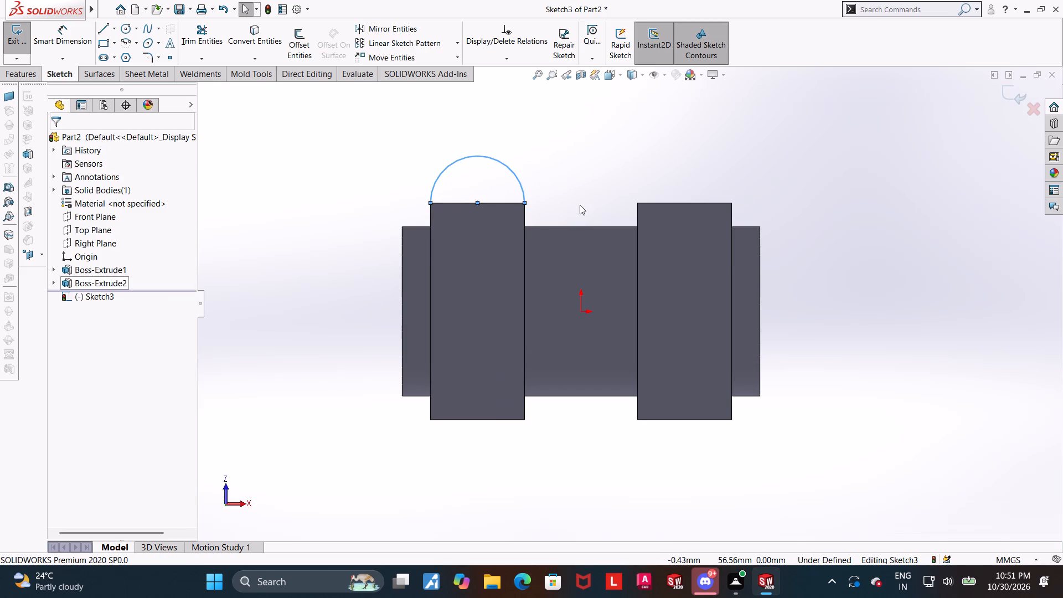
Close the semicircle with a straight line joining the arc's two endpoints along the block's end edge.
{"action": "left_click", "coordinate": [101, 32]}
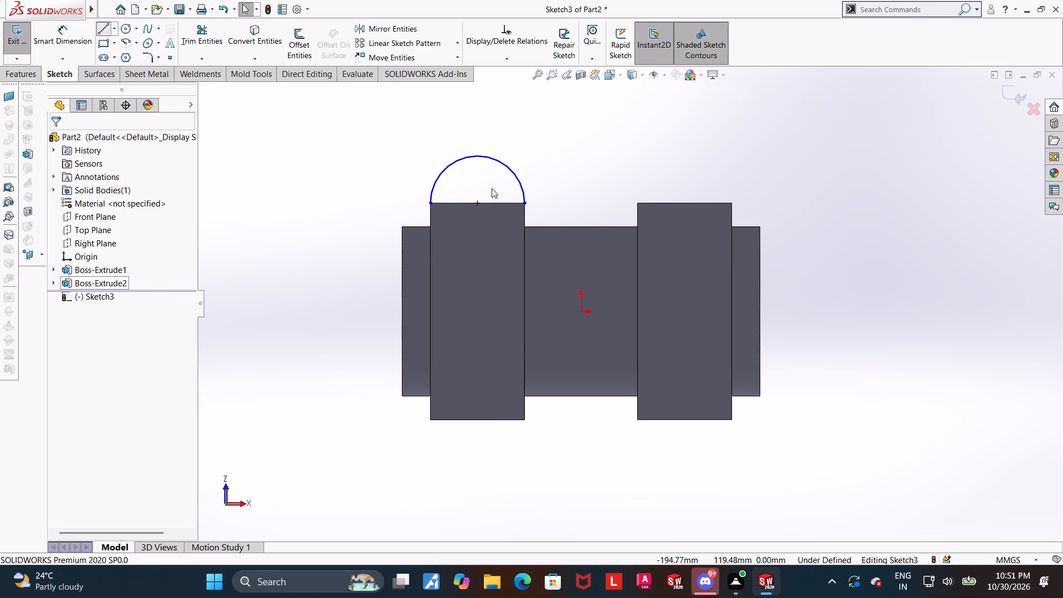
{"action": "left_click", "coordinate": [431, 203]}
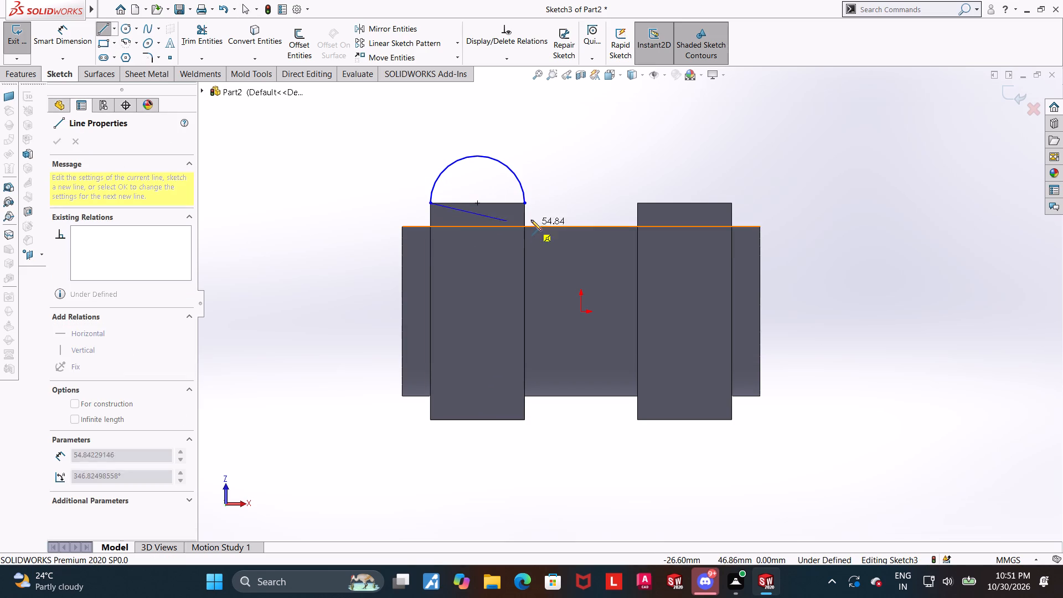
{"action": "left_click", "coordinate": [526, 204]}
{"action": "key", "text": "Escape"}
{"action": "key", "text": "Escape"}
{"action": "key", "text": "Escape"}
{"action": "scroll", "coordinate": [588, 230], "scroll_direction": "up", "scroll_amount": 2}
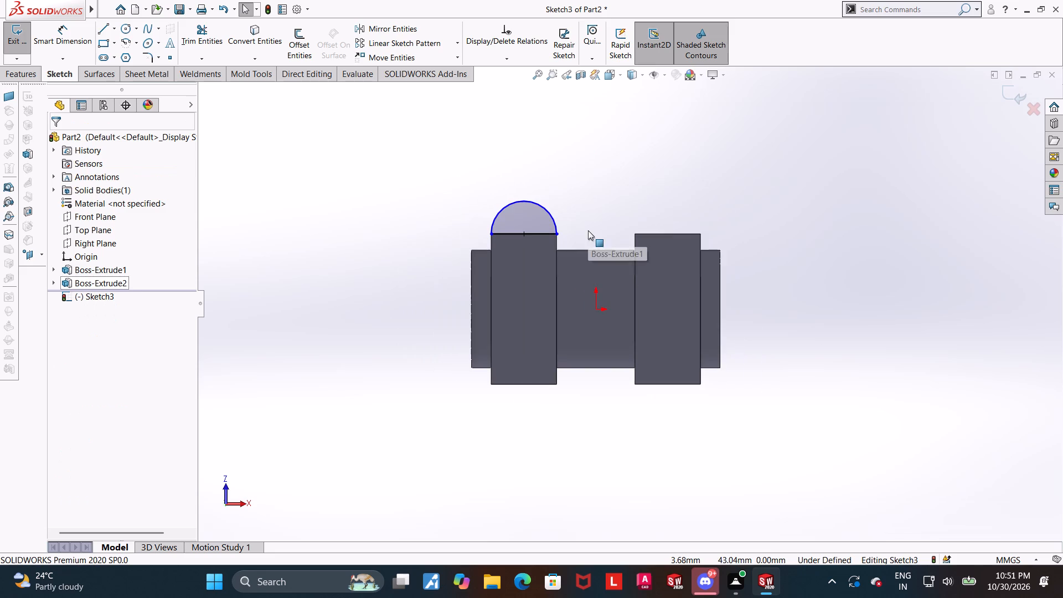
{"action": "scroll", "coordinate": [721, 215], "scroll_direction": "down", "scroll_amount": 1}
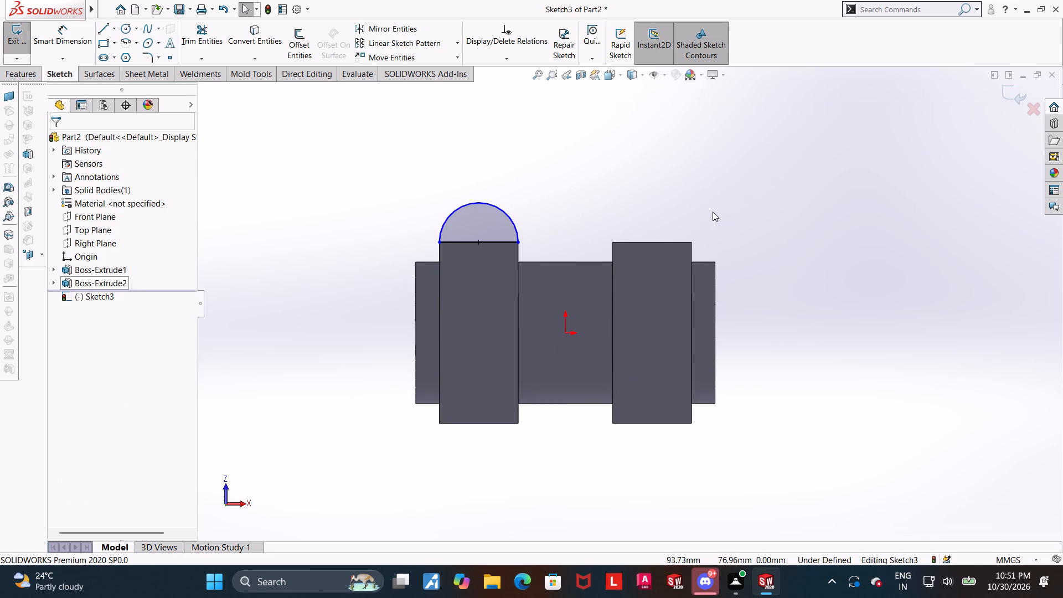
{"action": "scroll", "coordinate": [594, 208], "scroll_direction": "down", "scroll_amount": 1}
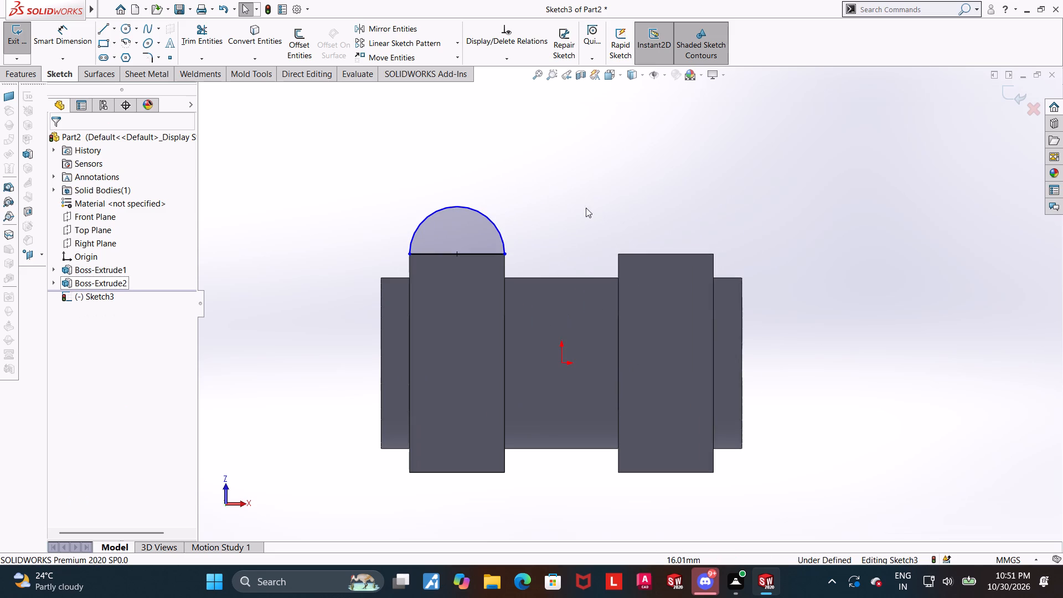
Dimension the semicircular arc with a radius of 25 mm.
{"action": "left_click", "coordinate": [408, 255]}
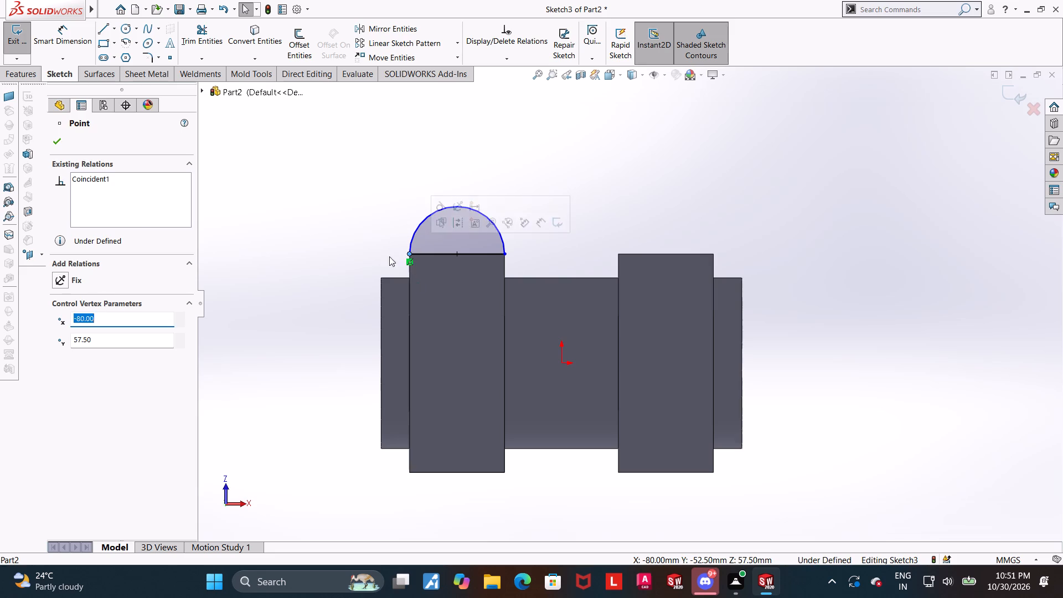
{"action": "left_click", "coordinate": [372, 225]}
{"action": "left_click", "coordinate": [70, 39]}
{"action": "scroll", "coordinate": [489, 207], "scroll_direction": "up", "scroll_amount": 1}
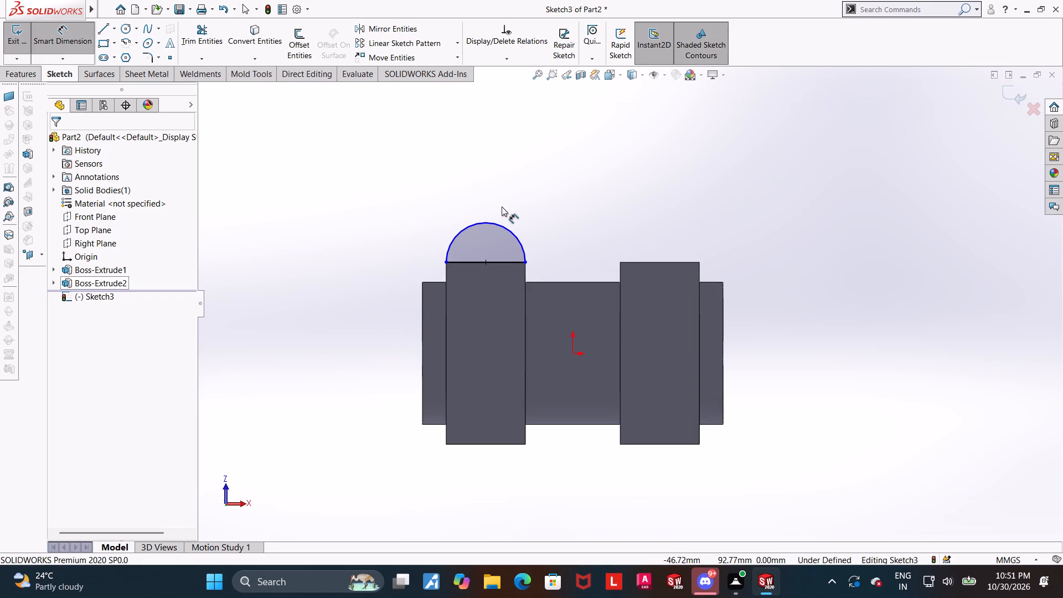
{"action": "scroll", "coordinate": [502, 207], "scroll_direction": "down", "scroll_amount": 1}
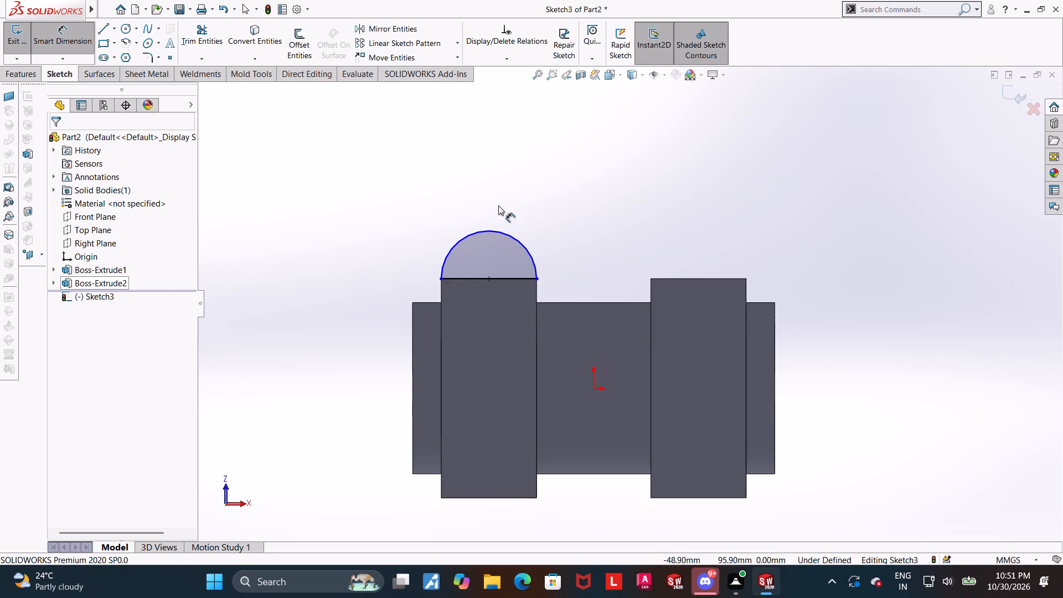
{"action": "left_click", "coordinate": [488, 228]}
{"action": "left_click", "coordinate": [442, 199]}
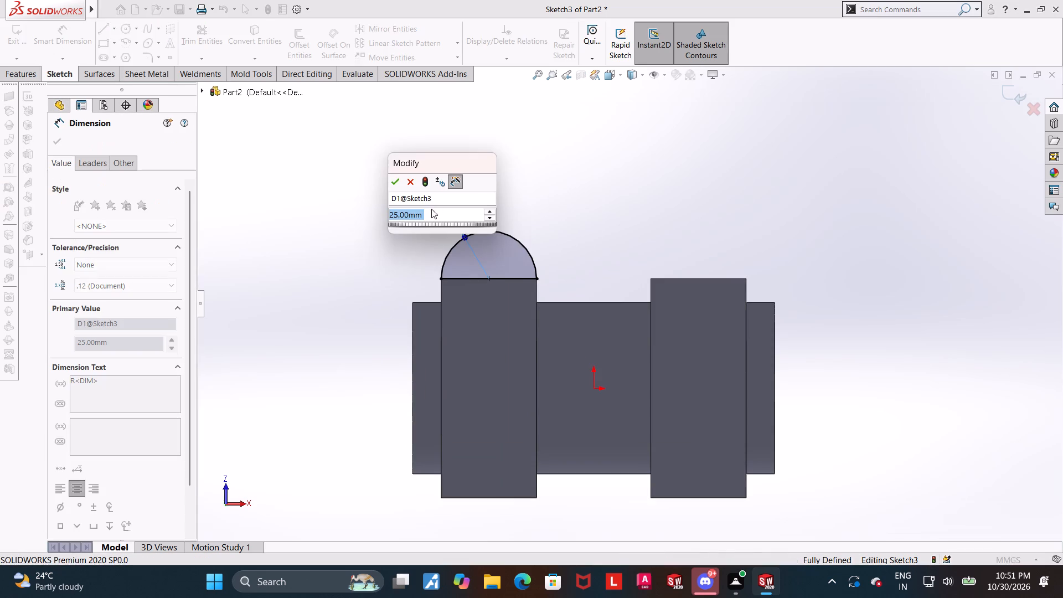
{"action": "left_click", "coordinate": [394, 181]}
{"action": "left_click", "coordinate": [647, 223]}
{"action": "scroll", "coordinate": [646, 222], "scroll_direction": "up", "scroll_amount": 1}
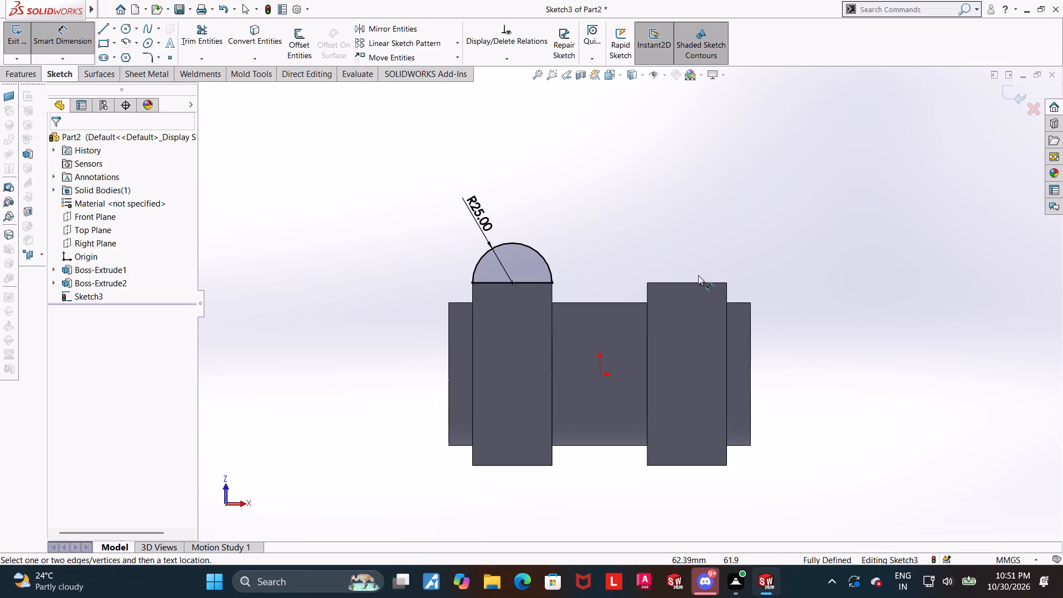
{"action": "scroll", "coordinate": [793, 270], "scroll_direction": "up", "scroll_amount": 2}
{"action": "middle_click_drag", "start_coordinate": [767, 261], "coordinate": [759, 280]}
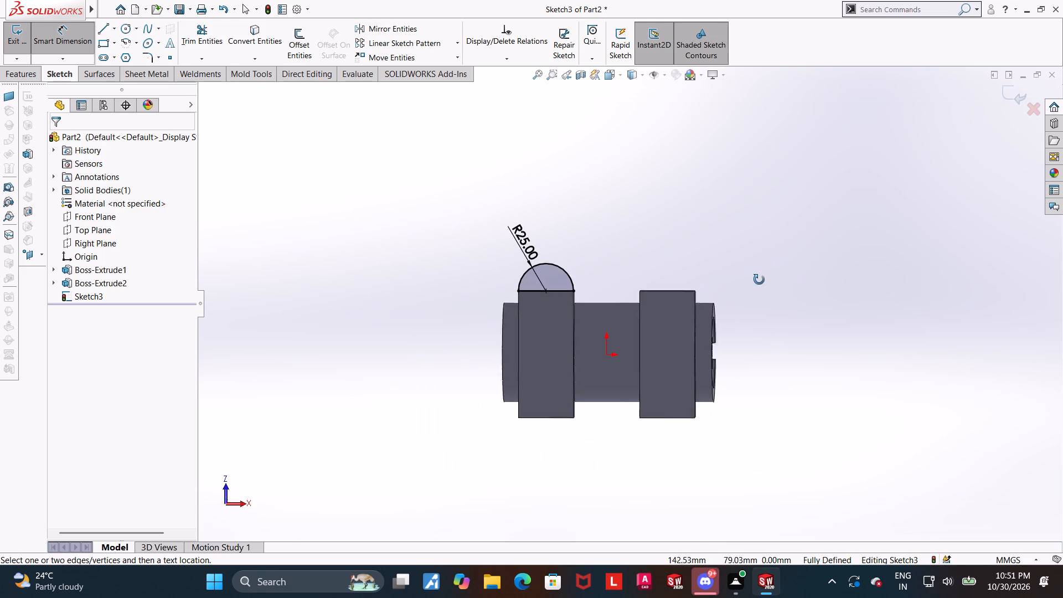
Extrude the R25 semicircle from its sketch plane Up To Surface, ending at the -X base block's top face, with merged result.
{"action": "middle_click_drag", "start_coordinate": [759, 280], "coordinate": [628, 422]}
{"action": "scroll", "coordinate": [761, 298], "scroll_direction": "down", "scroll_amount": 1}
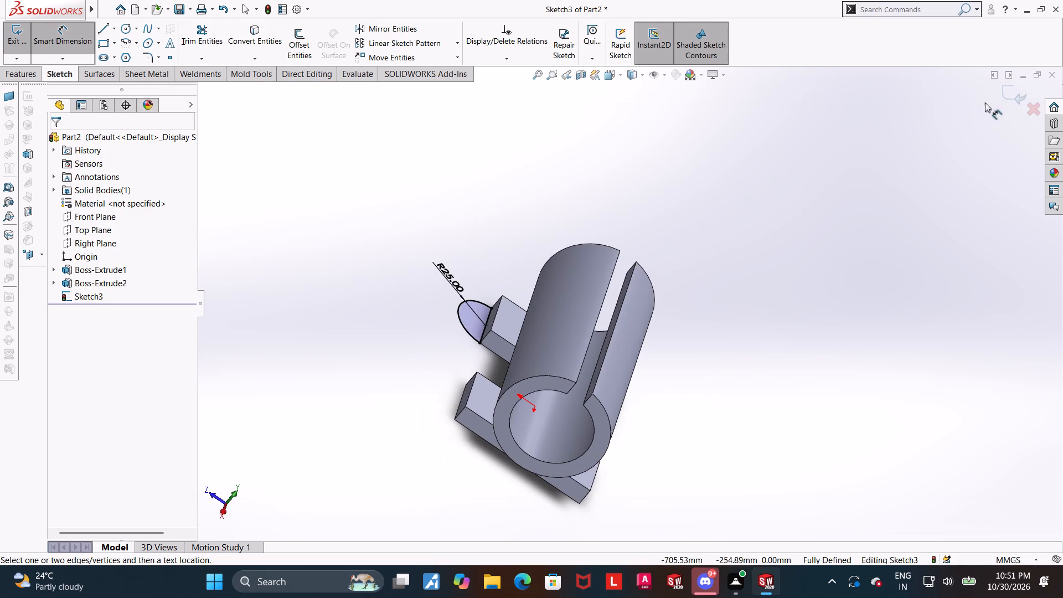
{"action": "left_click", "coordinate": [1016, 92]}
{"action": "left_click", "coordinate": [31, 34]}
{"action": "middle_click_drag", "start_coordinate": [443, 251], "coordinate": [441, 247]}
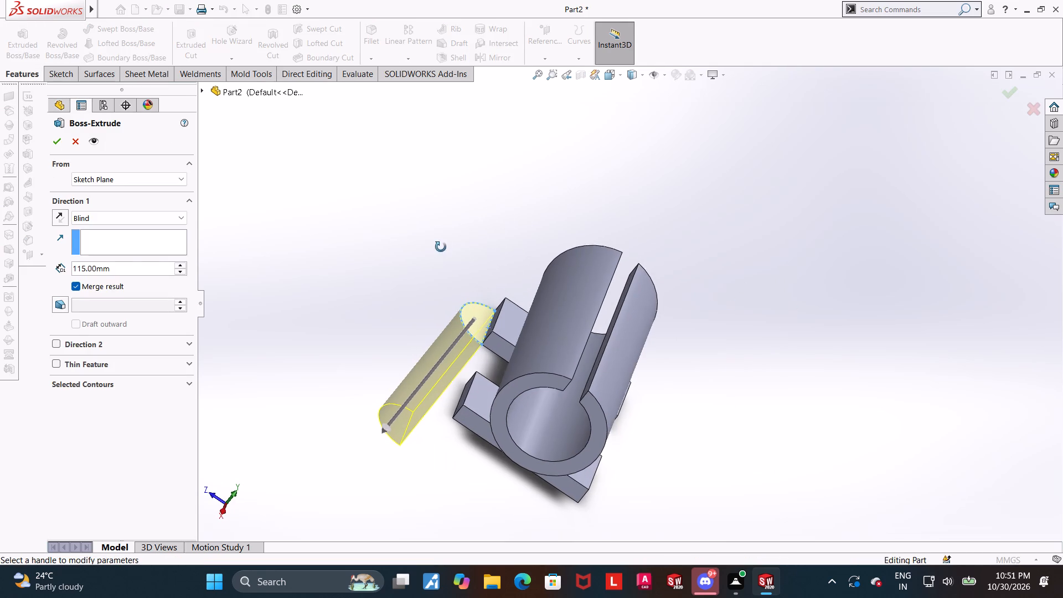
{"action": "middle_click_drag", "start_coordinate": [441, 247], "coordinate": [441, 246]}
{"action": "left_click", "coordinate": [58, 210]}
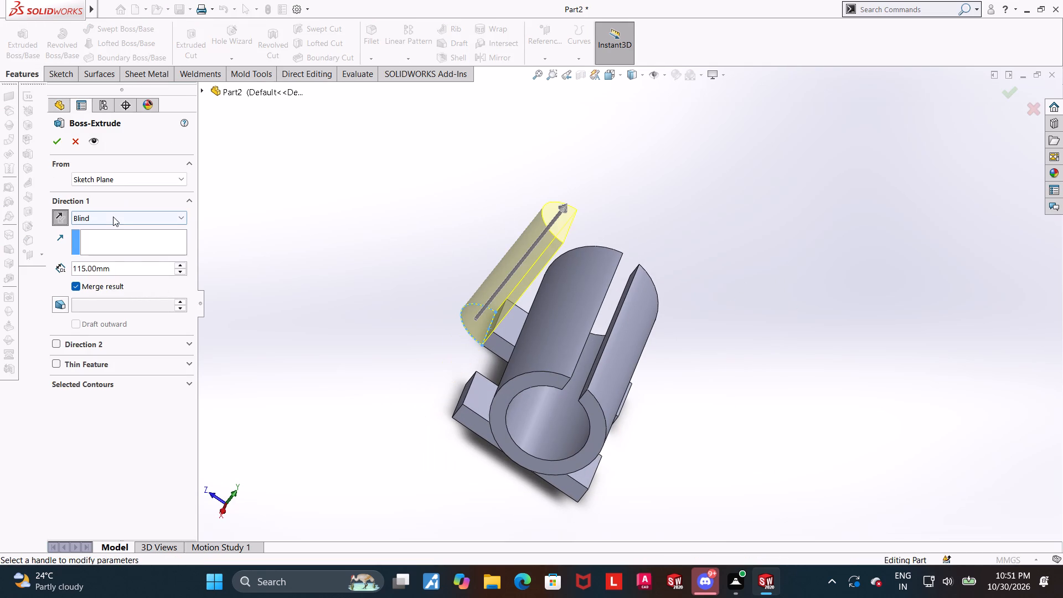
{"action": "left_click", "coordinate": [120, 216]}
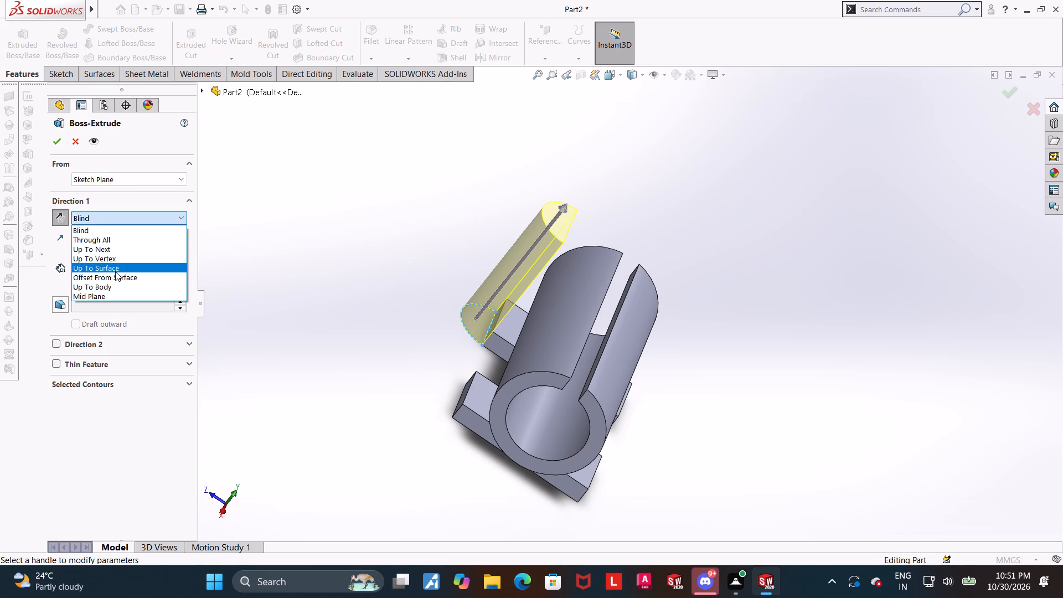
{"action": "left_click", "coordinate": [115, 270]}
{"action": "left_click", "coordinate": [509, 322]}
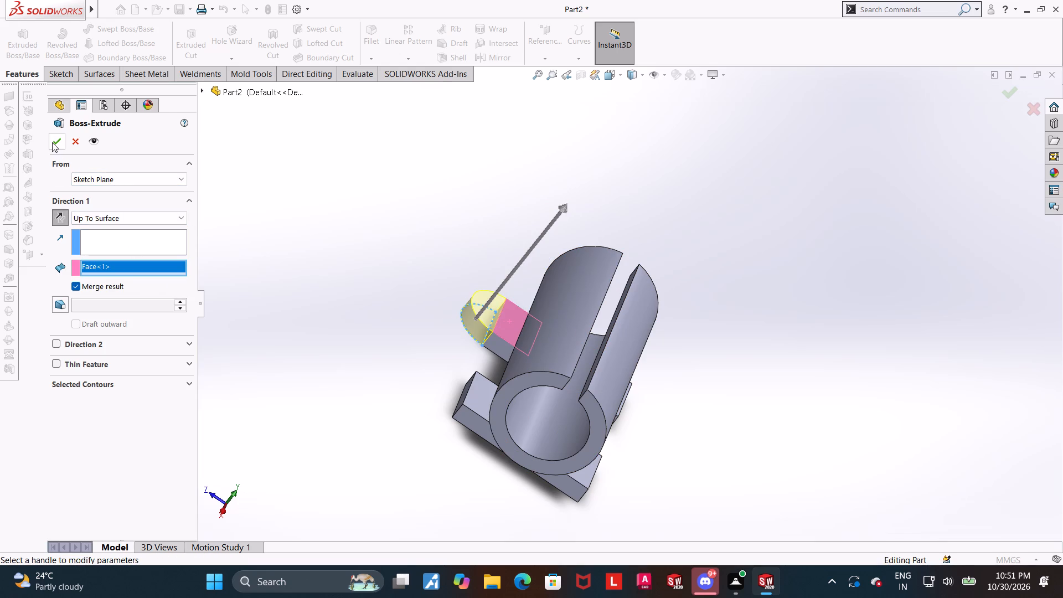
{"action": "left_click", "coordinate": [52, 142]}
{"action": "left_click", "coordinate": [369, 285]}
Mirror the extruded rounded end, Boss-Extrude3, about the Front Plane.
{"action": "middle_click_drag", "start_coordinate": [381, 300], "coordinate": [360, 313]}
{"action": "scroll", "coordinate": [382, 300], "scroll_direction": "up", "scroll_amount": 1}
{"action": "scroll", "coordinate": [749, 345], "scroll_direction": "up", "scroll_amount": 2}
{"action": "scroll", "coordinate": [704, 359], "scroll_direction": "down", "scroll_amount": 2}
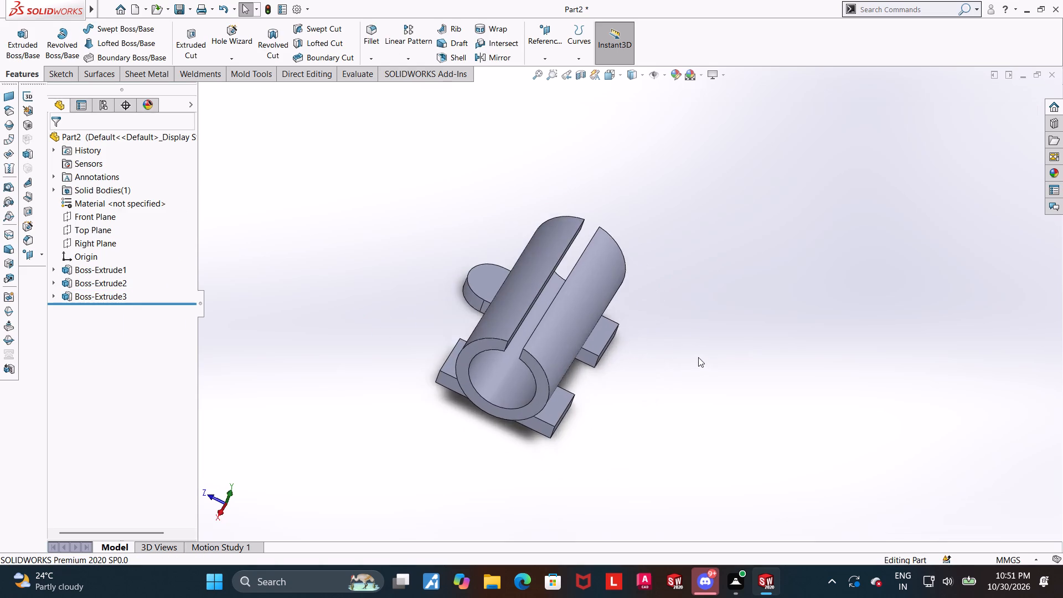
{"action": "middle_click_drag", "start_coordinate": [698, 357], "coordinate": [715, 331]}
{"action": "left_click", "coordinate": [488, 58]}
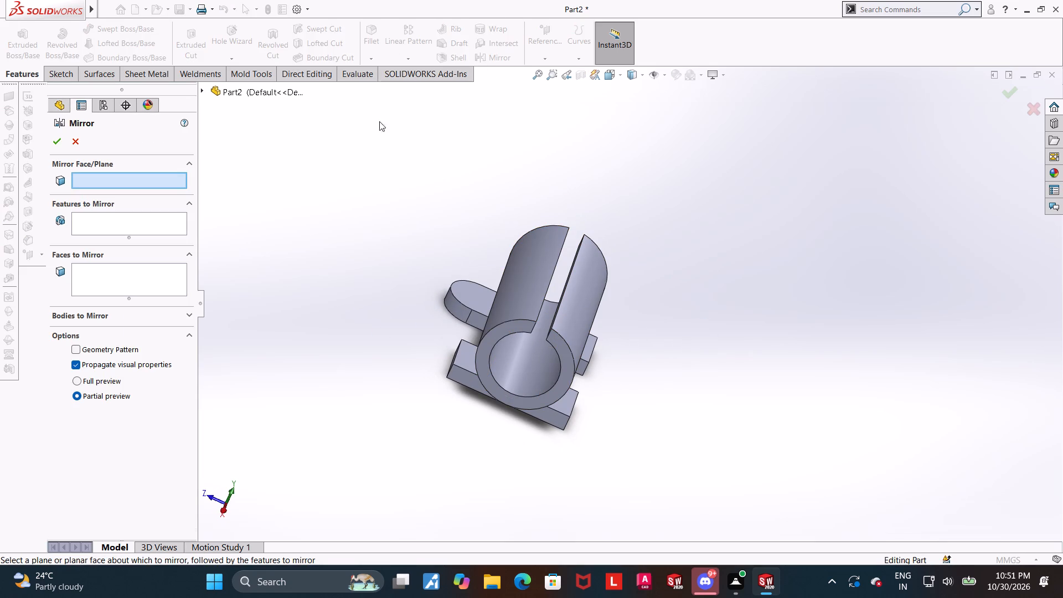
{"action": "left_click", "coordinate": [205, 89]}
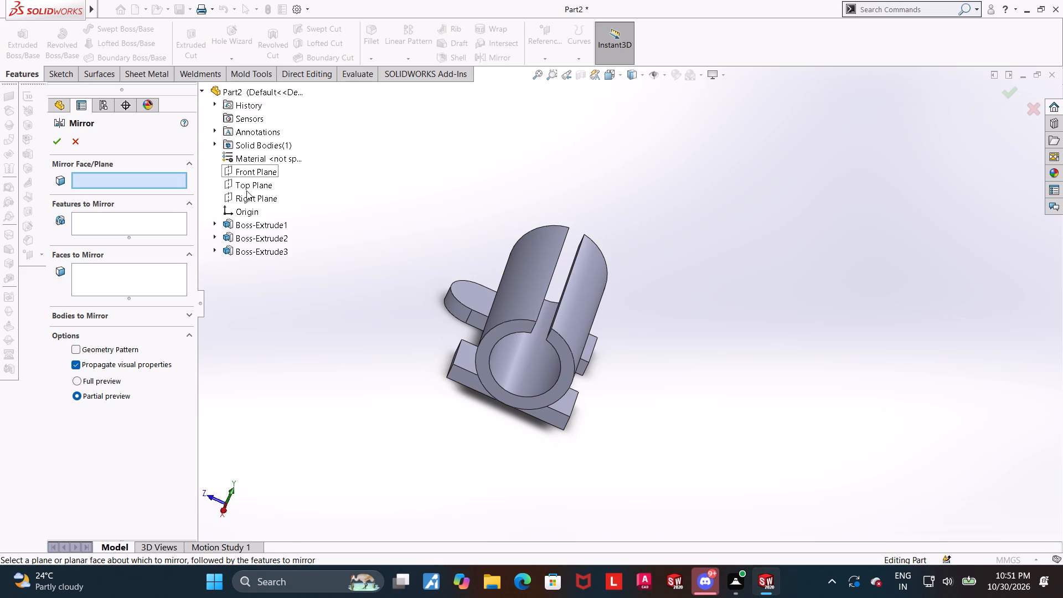
{"action": "left_click", "coordinate": [247, 172]}
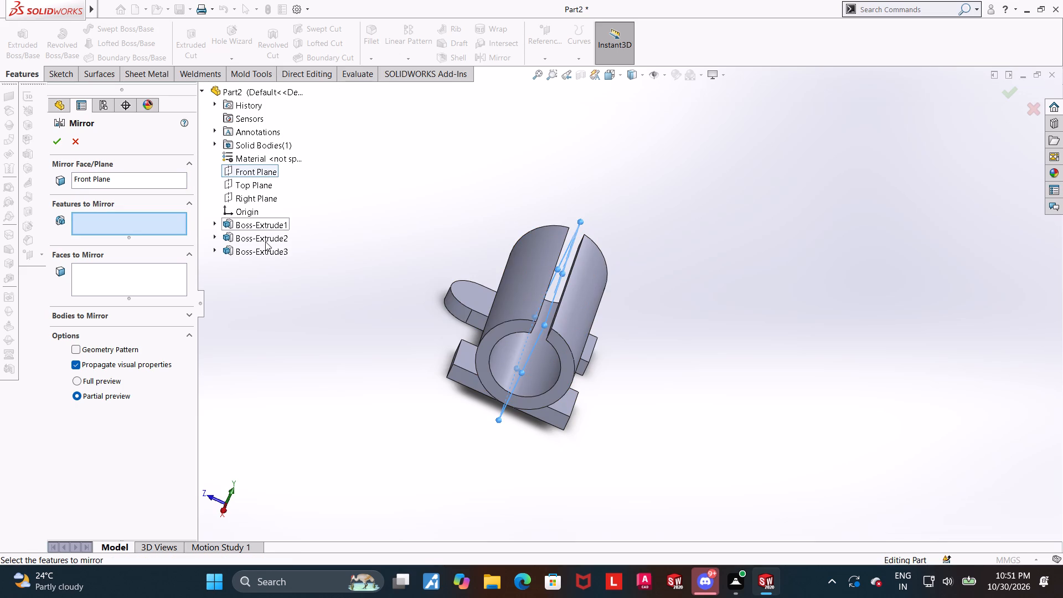
{"action": "left_click", "coordinate": [265, 249]}
{"action": "left_click", "coordinate": [60, 139]}
{"action": "left_click", "coordinate": [381, 209]}
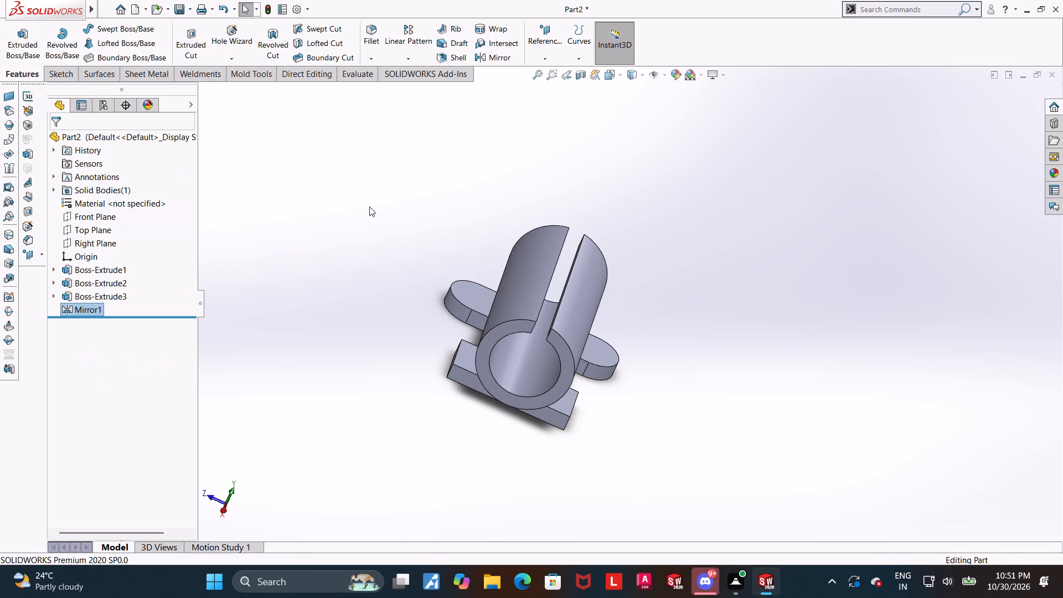
Mirror the Mirror1 feature about the Right Plane to give the other base block rounded ends.
{"action": "left_click", "coordinate": [483, 58]}
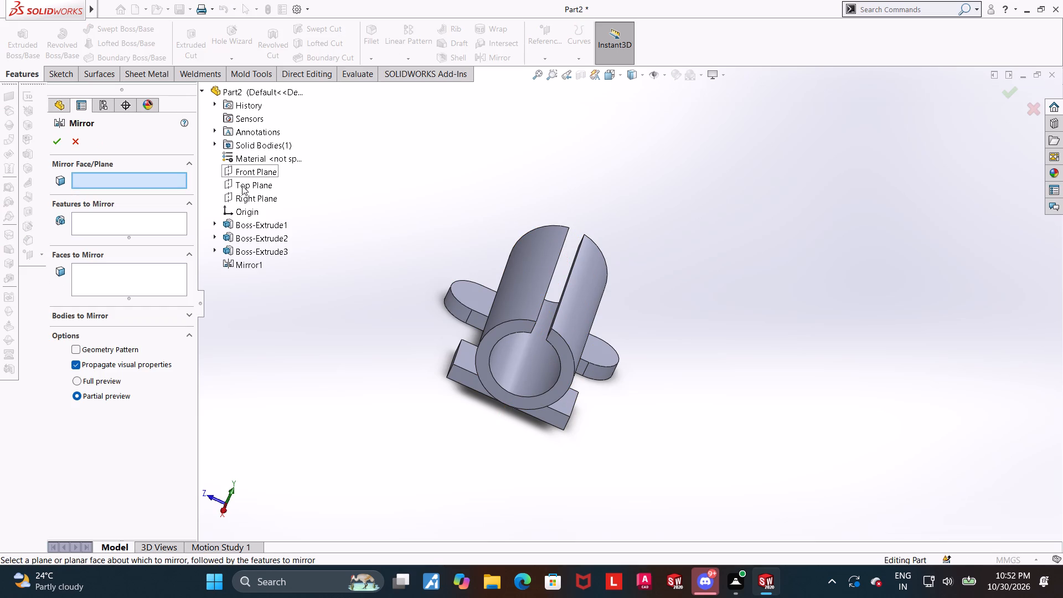
{"action": "left_click", "coordinate": [245, 198]}
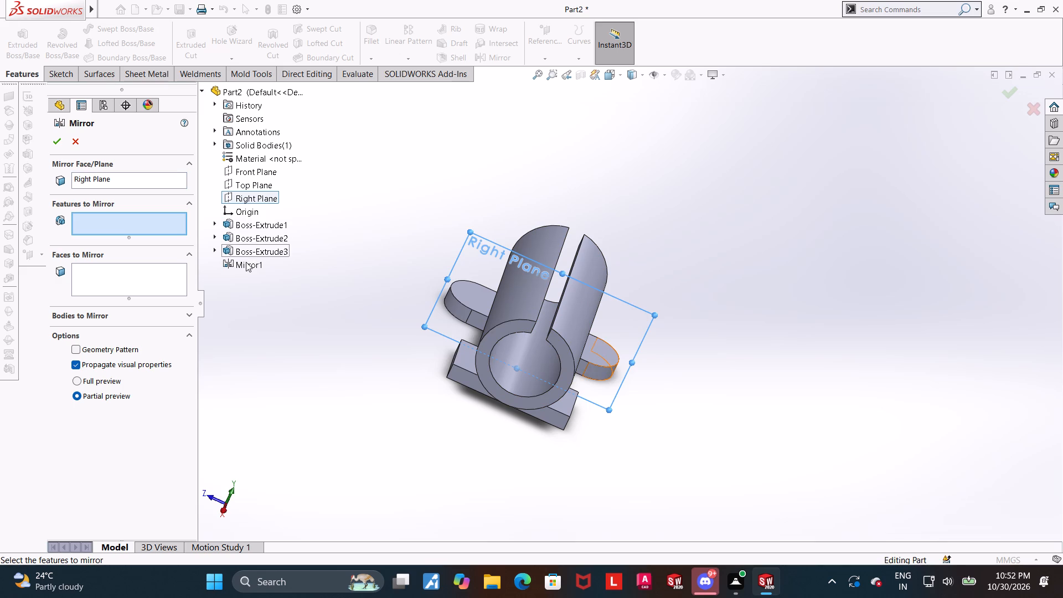
{"action": "left_click", "coordinate": [246, 262]}
{"action": "left_click", "coordinate": [56, 137]}
{"action": "left_click", "coordinate": [344, 264]}
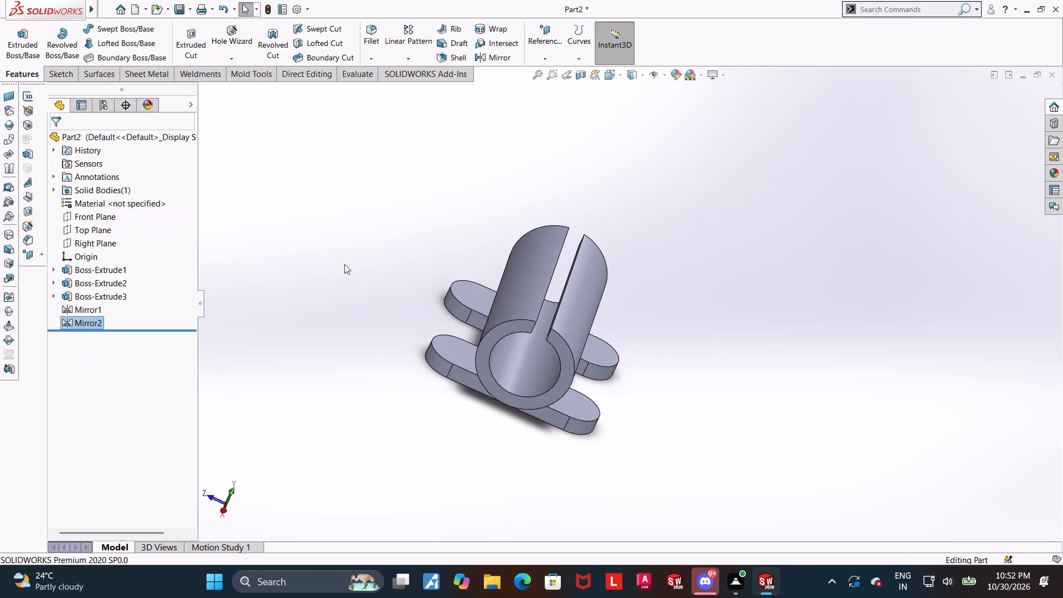
Examine the rounded ends of both base blocks and the split tube from several angles.
{"action": "middle_click_drag", "start_coordinate": [846, 360], "coordinate": [863, 189]}
{"action": "middle_click_drag", "start_coordinate": [770, 283], "coordinate": [768, 262]}
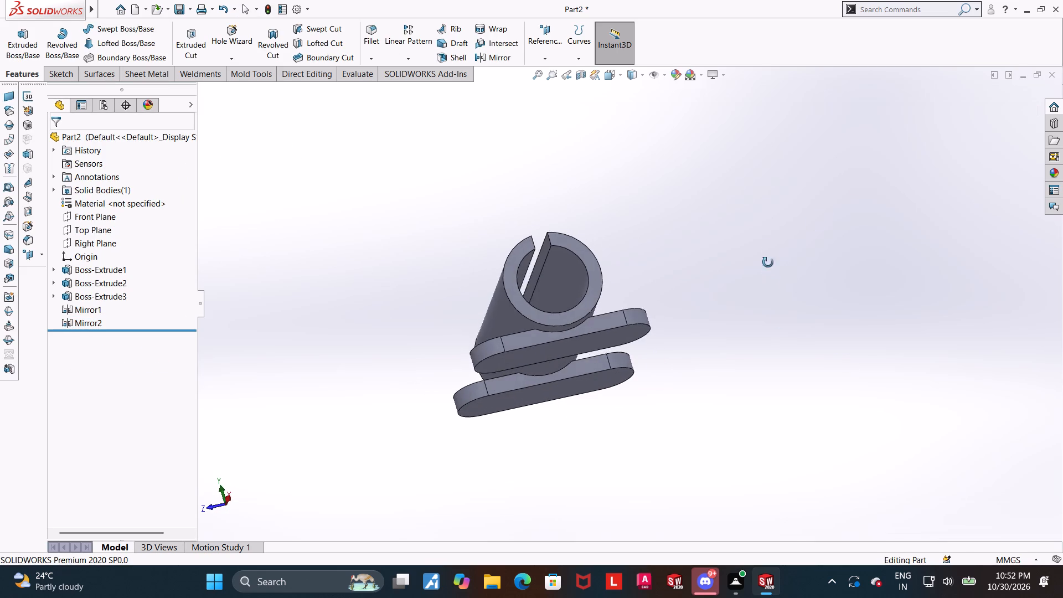
{"action": "middle_click_drag", "start_coordinate": [768, 262], "coordinate": [761, 128]}
{"action": "scroll", "coordinate": [719, 285], "scroll_direction": "up", "scroll_amount": 2}
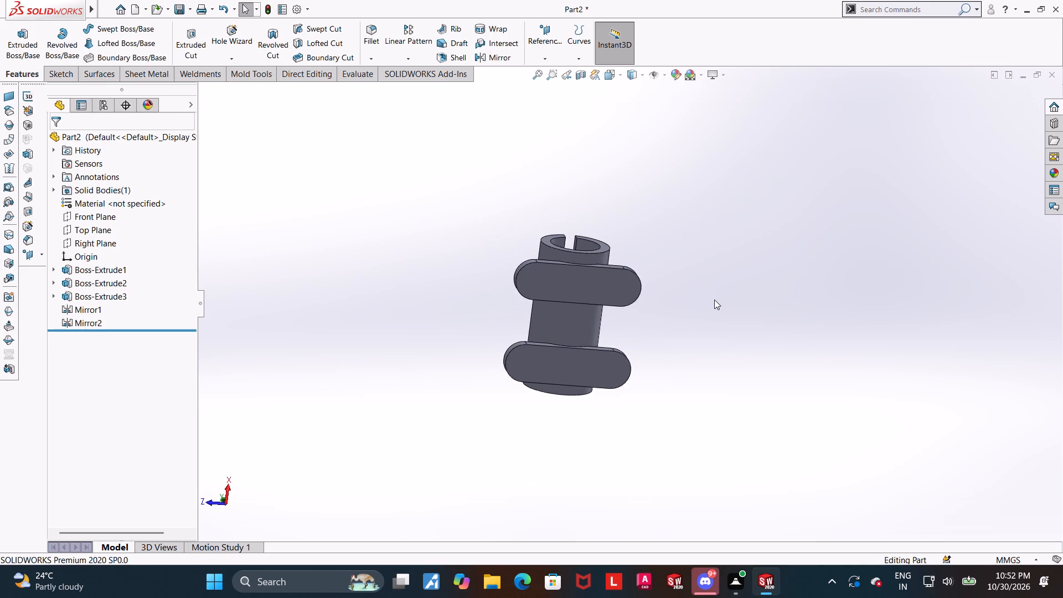
{"action": "scroll", "coordinate": [713, 306], "scroll_direction": "down", "scroll_amount": 1}
{"action": "middle_click_drag", "start_coordinate": [702, 308], "coordinate": [699, 237]}
{"action": "middle_click_drag", "start_coordinate": [685, 245], "coordinate": [657, 486]}
{"action": "middle_click_drag", "start_coordinate": [651, 327], "coordinate": [653, 332]}
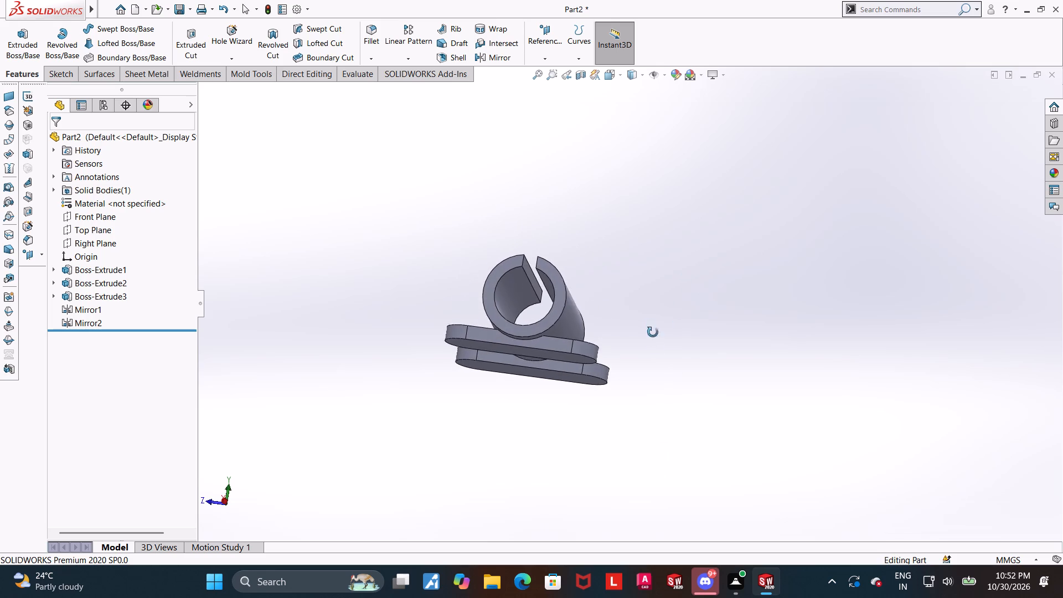
{"action": "middle_click_drag", "start_coordinate": [653, 332], "coordinate": [654, 385]}
{"action": "scroll", "coordinate": [641, 231], "scroll_direction": "down", "scroll_amount": 1}
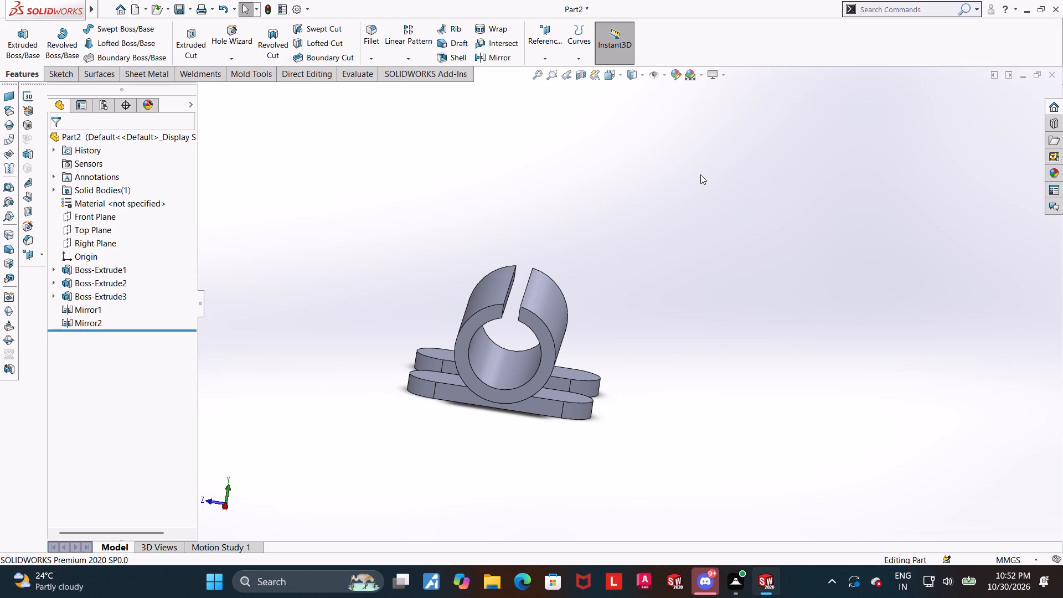
Start a sketch on the underside face of the +X base block and view it normal to the sketch plane.
{"action": "middle_click_drag", "start_coordinate": [608, 286], "coordinate": [643, 111]}
{"action": "middle_click_drag", "start_coordinate": [653, 404], "coordinate": [646, 281]}
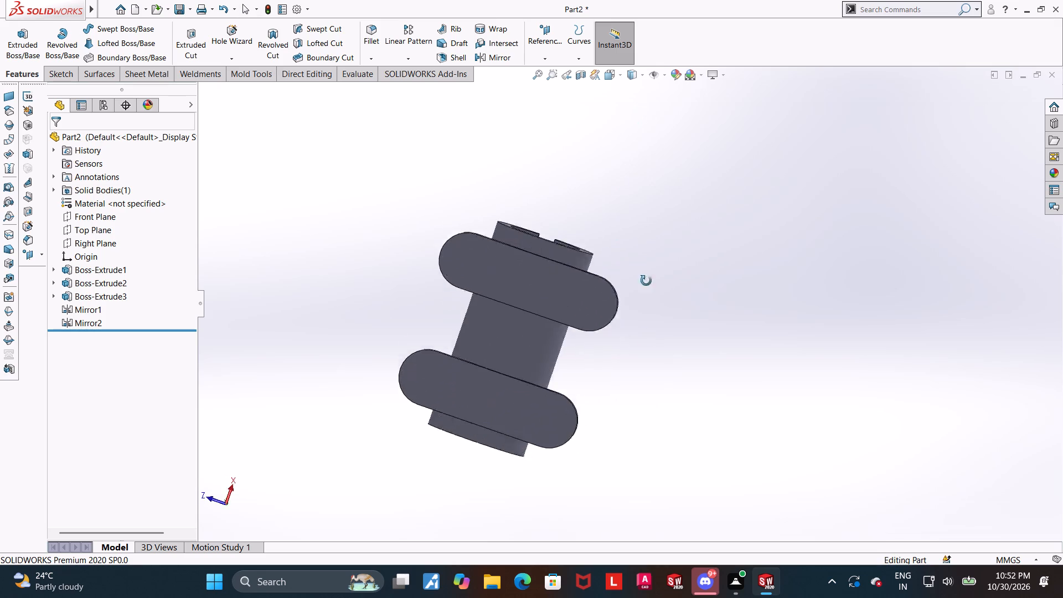
{"action": "middle_click_drag", "start_coordinate": [646, 281], "coordinate": [673, 279]}
{"action": "middle_click_drag", "start_coordinate": [660, 267], "coordinate": [673, 280]}
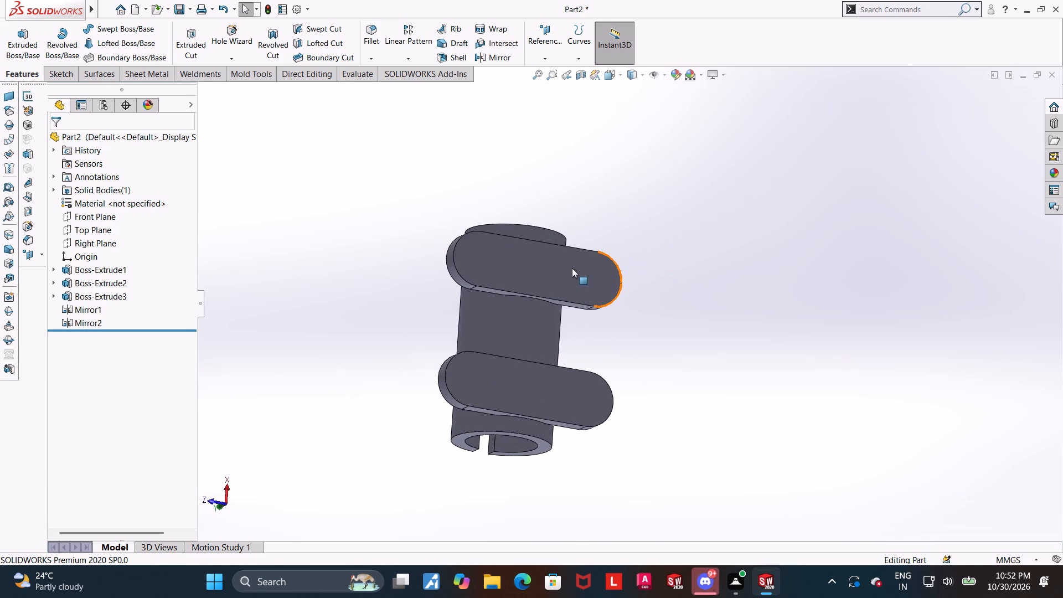
{"action": "left_click", "coordinate": [585, 274]}
{"action": "left_click", "coordinate": [632, 243]}
{"action": "left_click", "coordinate": [93, 336]}
{"action": "left_click", "coordinate": [117, 318]}
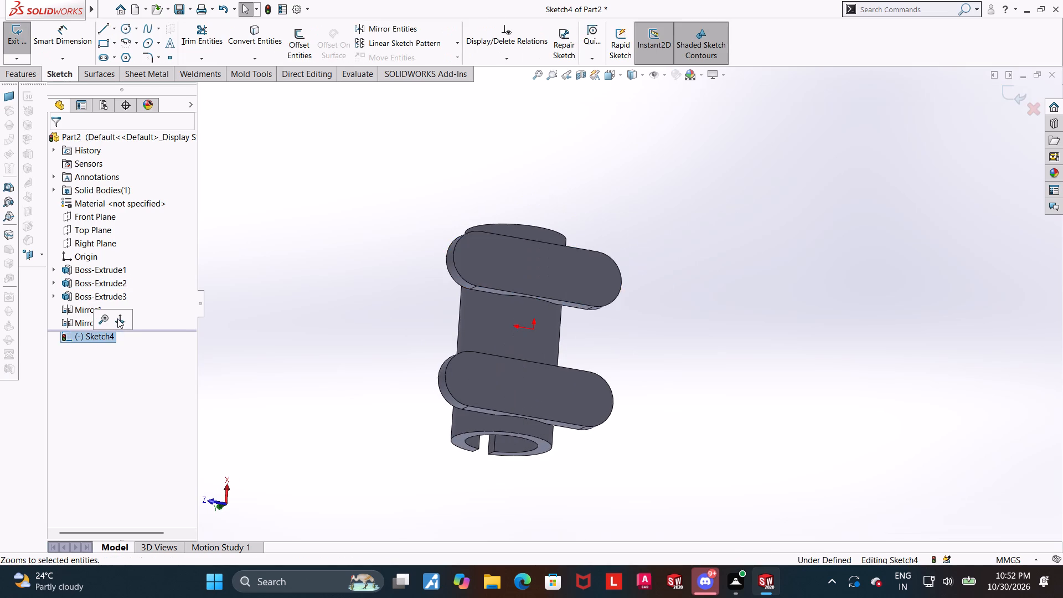
Sketch four circles of about 10 to 12 mm radius, one near each rounded end of the two base blocks.
{"action": "left_click", "coordinate": [128, 32]}
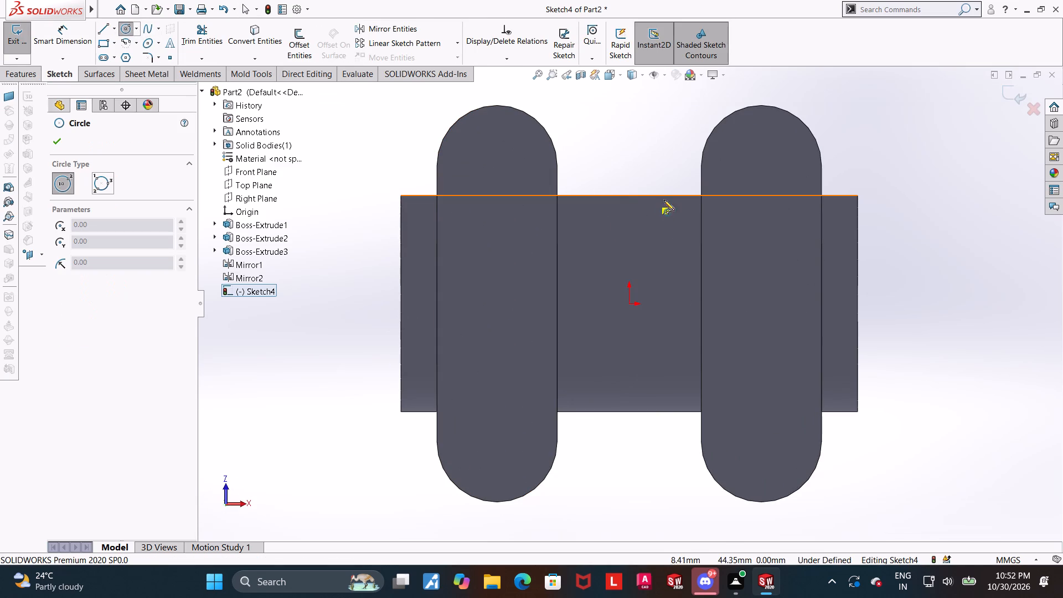
{"action": "left_click", "coordinate": [494, 153]}
{"action": "left_click", "coordinate": [518, 151]}
{"action": "key", "text": "Escape"}
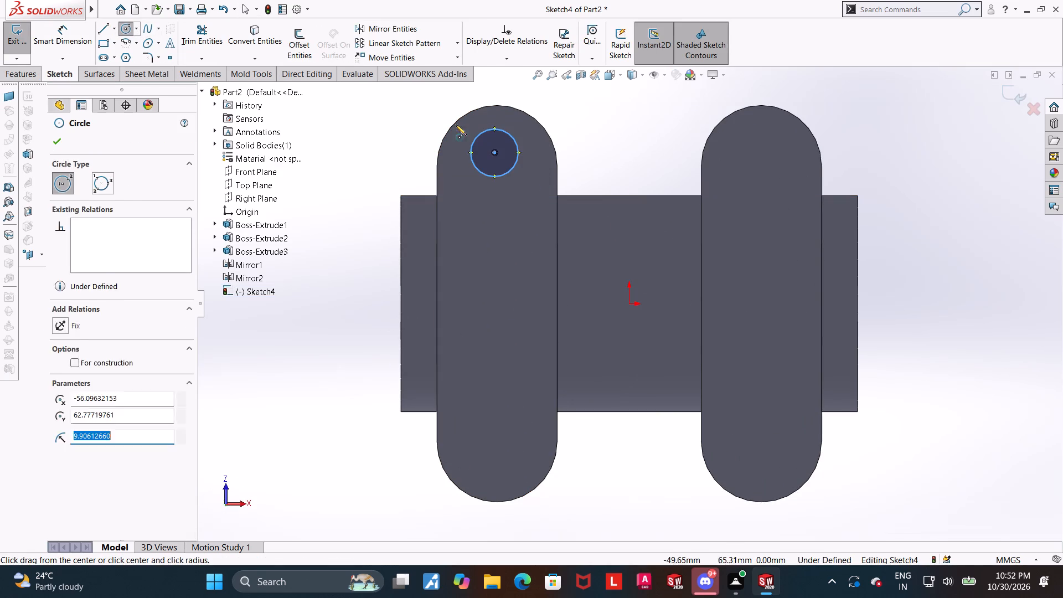
{"action": "left_click", "coordinate": [123, 26]}
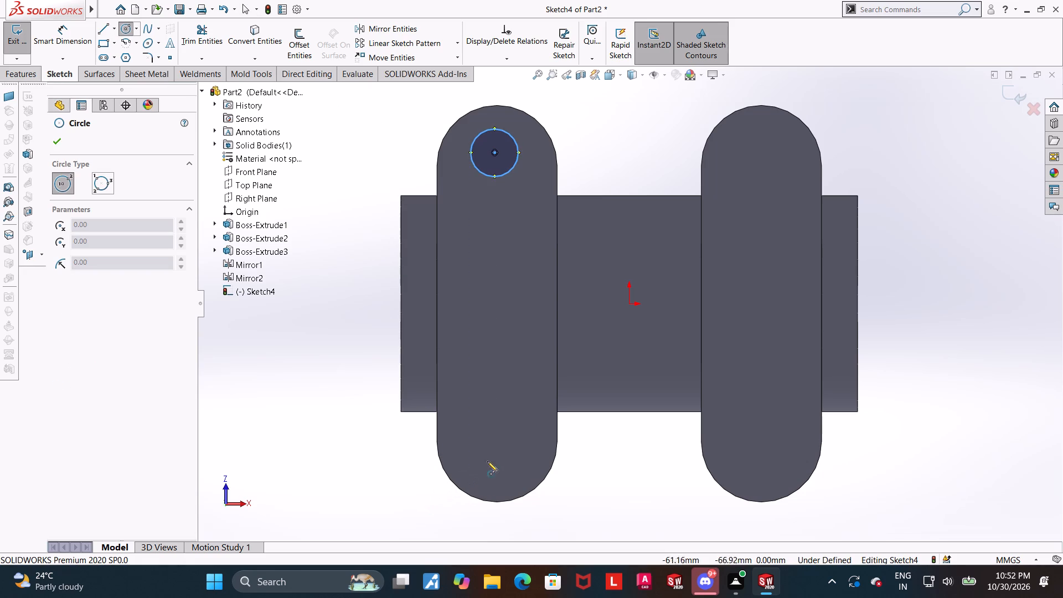
{"action": "left_click", "coordinate": [497, 452]}
{"action": "left_click", "coordinate": [522, 451]}
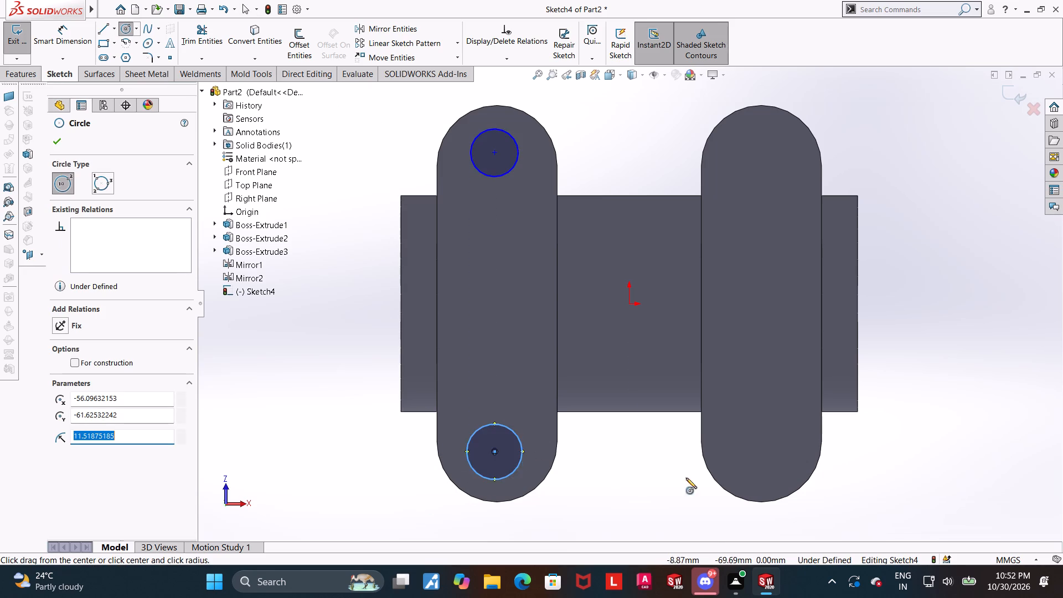
{"action": "left_click", "coordinate": [765, 448]}
{"action": "left_click", "coordinate": [788, 444]}
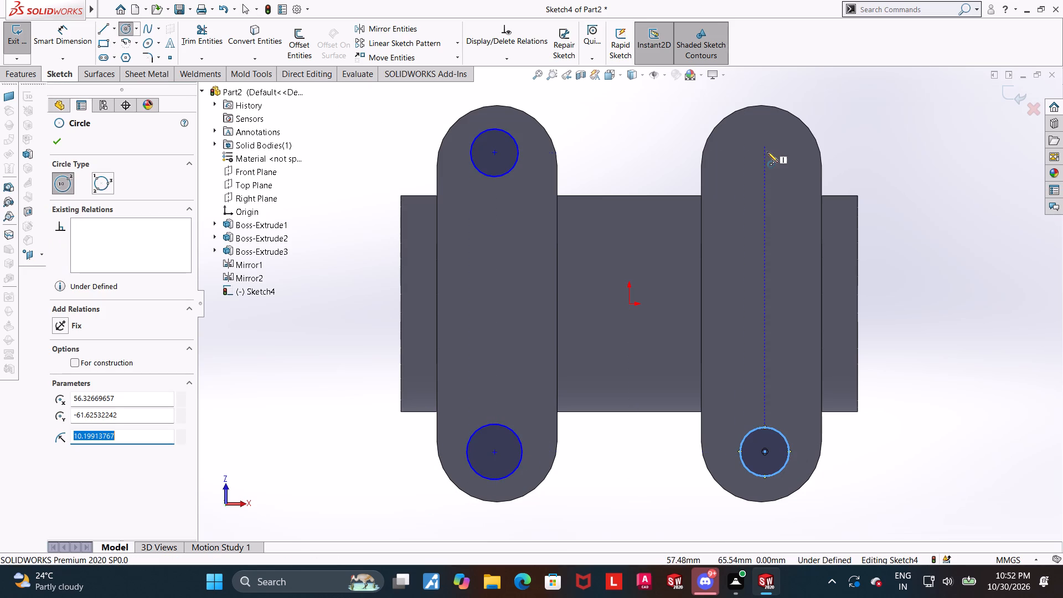
{"action": "left_click", "coordinate": [767, 148]}
{"action": "left_click", "coordinate": [791, 148]}
{"action": "key", "text": "Escape"}
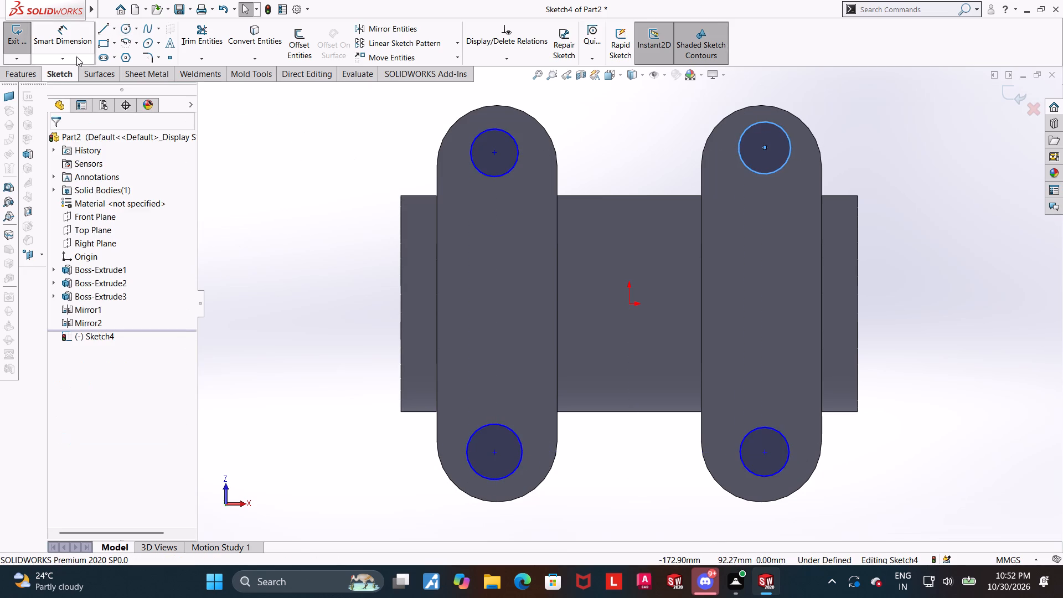
Dimension the circle at the -X block's +Z end with a diameter of 20 mm.
{"action": "left_click", "coordinate": [60, 39]}
{"action": "scroll", "coordinate": [395, 203], "scroll_direction": "up", "scroll_amount": 1}
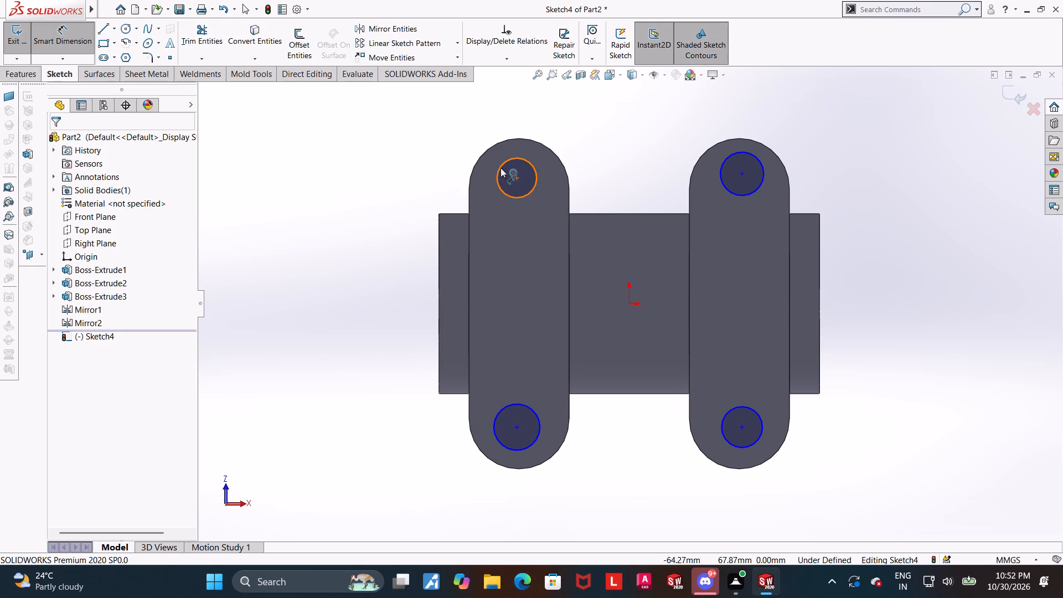
{"action": "left_click", "coordinate": [500, 168]}
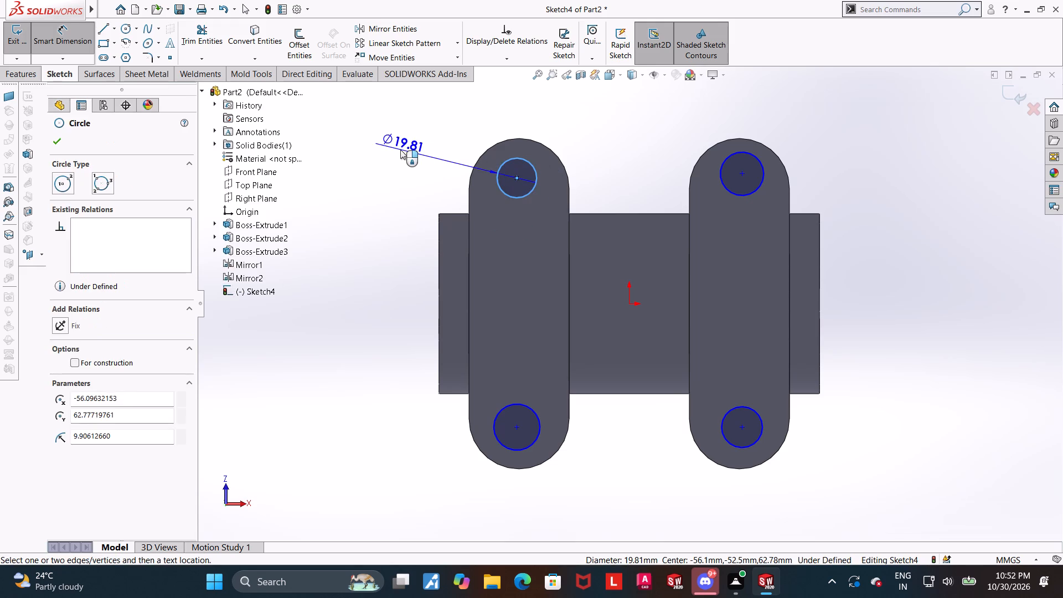
{"action": "left_click", "coordinate": [400, 149]}
{"action": "type", "text": "20"}
{"action": "key", "text": "Return"}
{"action": "key", "text": "Escape"}
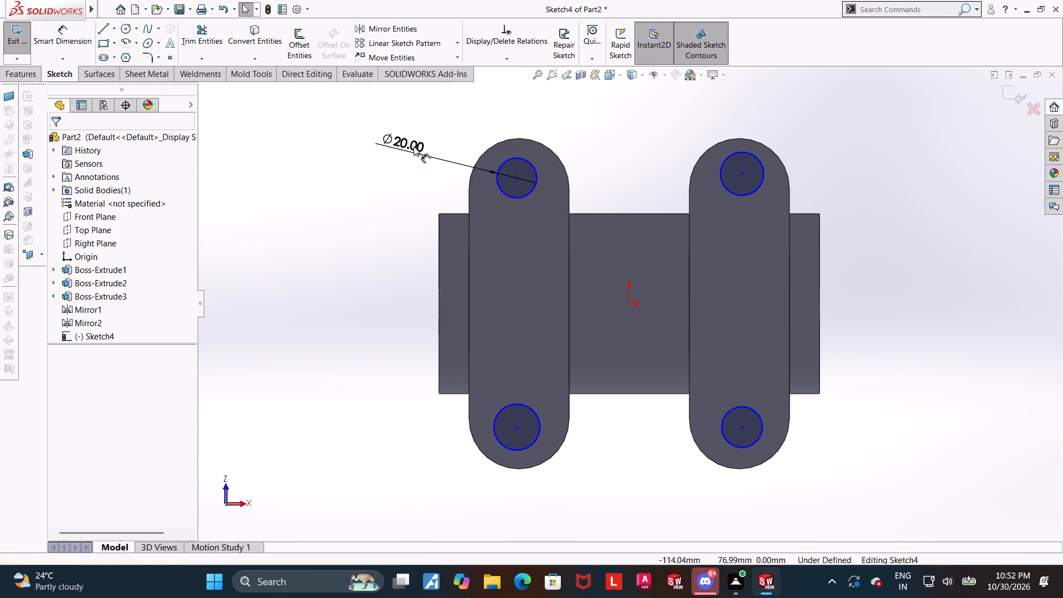
Make the 20 mm circle concentric with the rounded edge at the -X block's +Z end.
{"action": "left_click", "coordinate": [600, 129]}
{"action": "left_click", "coordinate": [537, 141]}
{"action": "left_click", "coordinate": [531, 165], "text": "ctrl"}
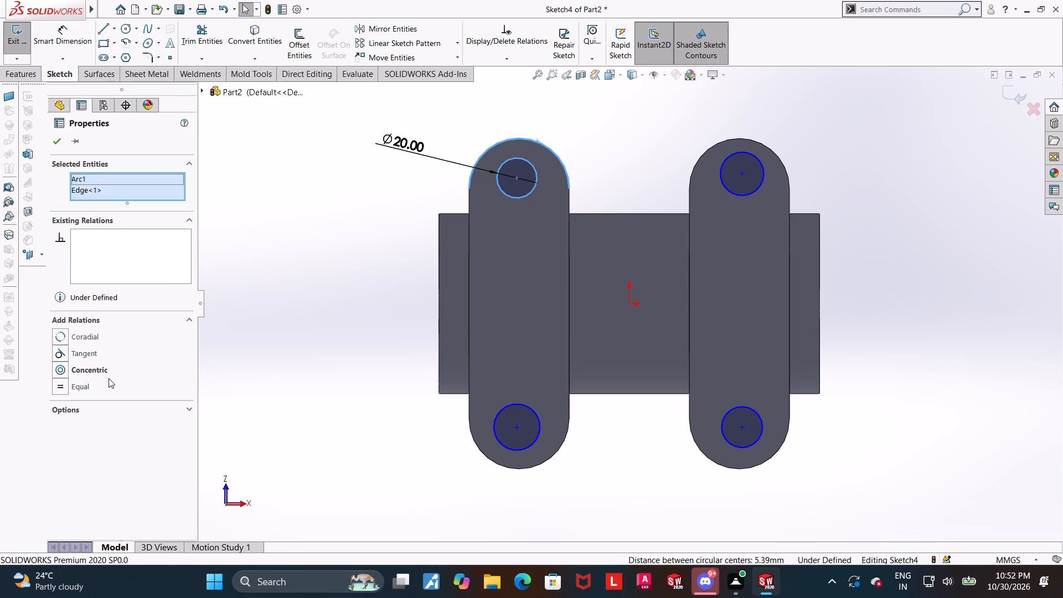
{"action": "left_click", "coordinate": [68, 370]}
{"action": "left_click", "coordinate": [361, 350]}
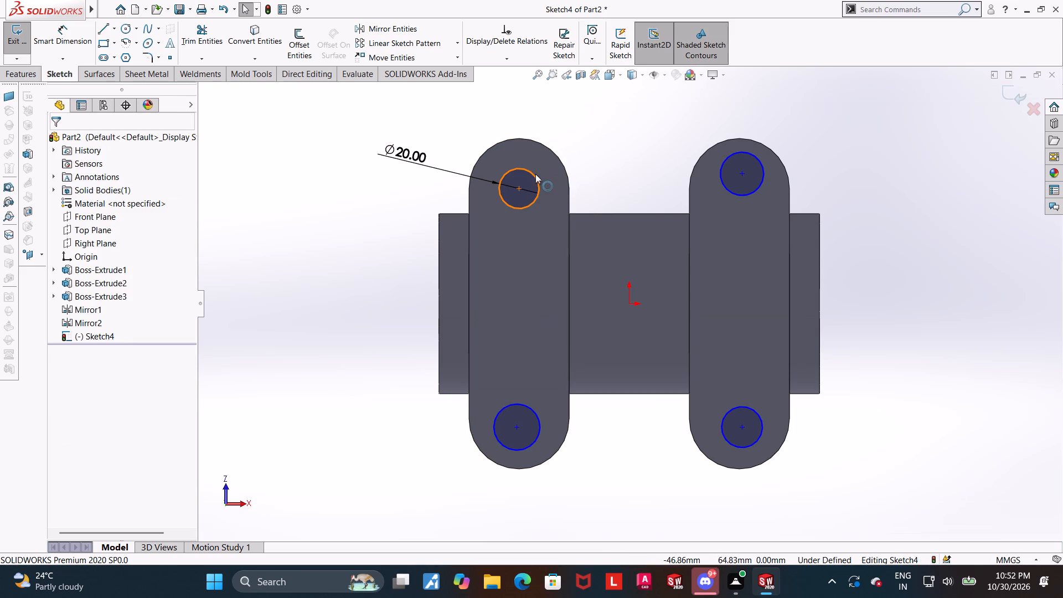
Apply an Equal relation to all four circles.
{"action": "left_click", "coordinate": [535, 174]}
{"action": "left_click", "coordinate": [726, 190], "text": "ctrl"}
{"action": "left_click", "coordinate": [538, 423], "text": "ctrl"}
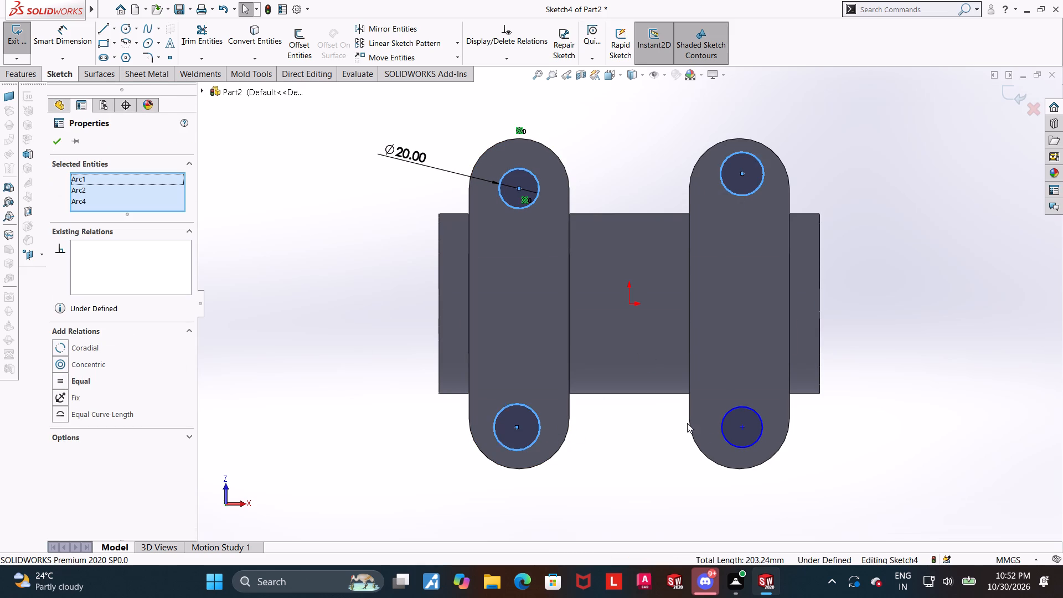
{"action": "left_click", "coordinate": [725, 439], "text": "ctrl"}
{"action": "left_click", "coordinate": [61, 393]}
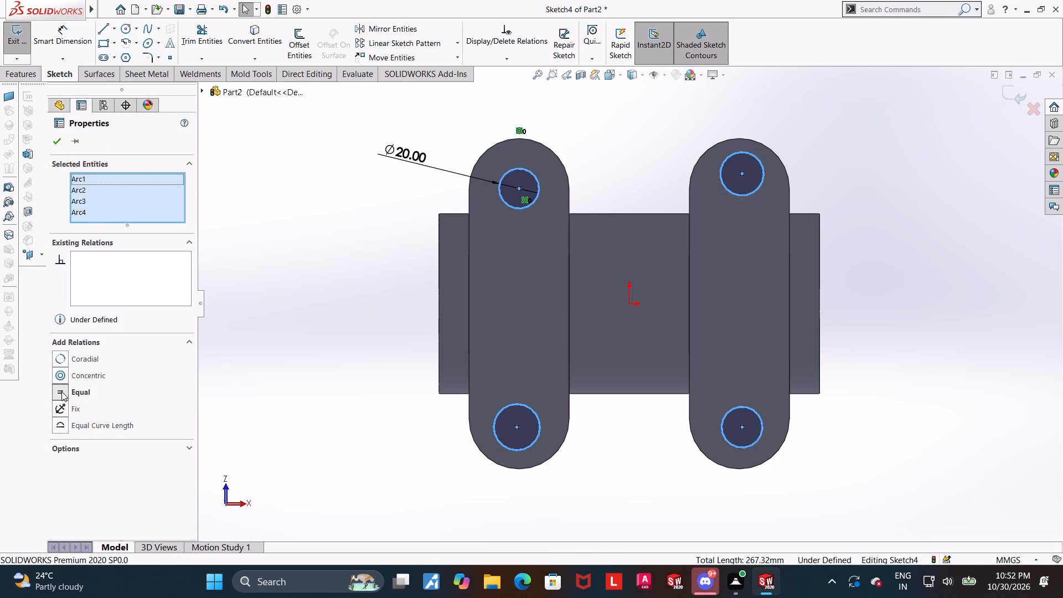
{"action": "left_click", "coordinate": [441, 430]}
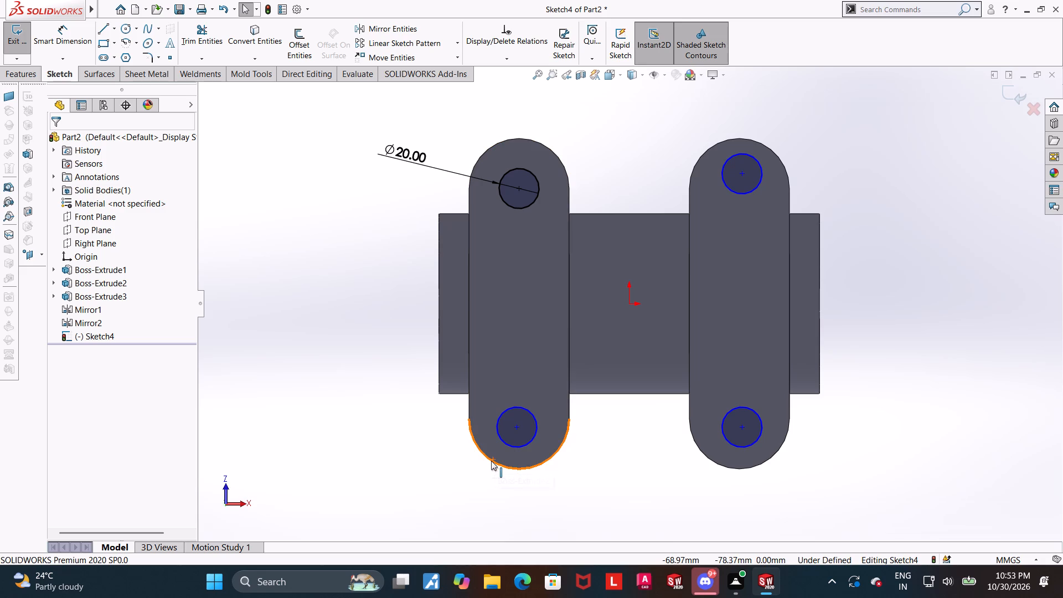
Make the three remaining hole circles concentric with their respective rounded block ends and finish the sketch.
{"action": "left_click", "coordinate": [491, 461], "text": "ctrl"}
{"action": "left_click", "coordinate": [514, 446], "text": "ctrl"}
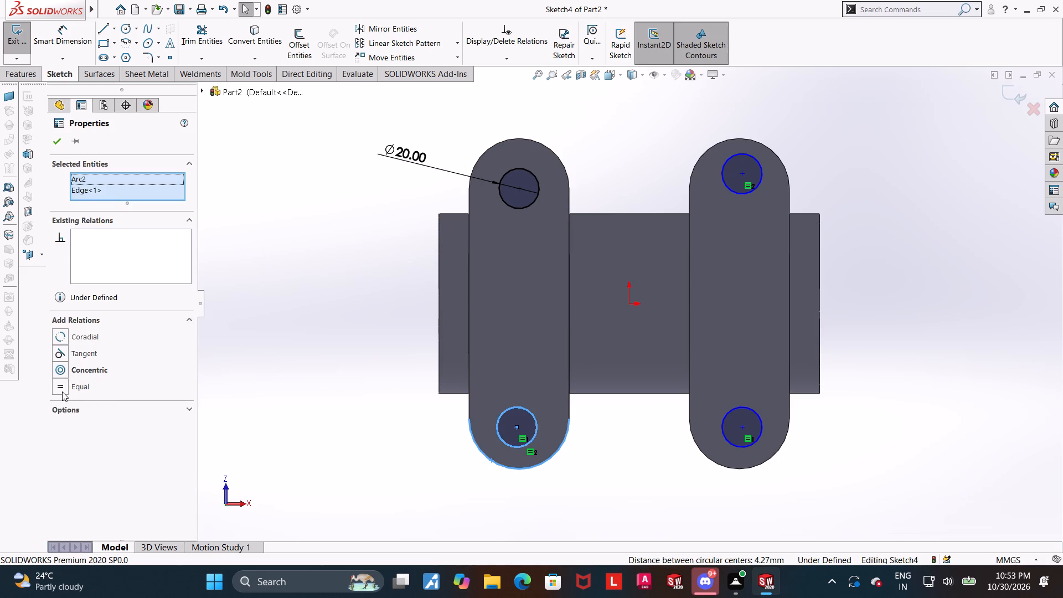
{"action": "left_click", "coordinate": [64, 372]}
{"action": "left_click", "coordinate": [560, 458]}
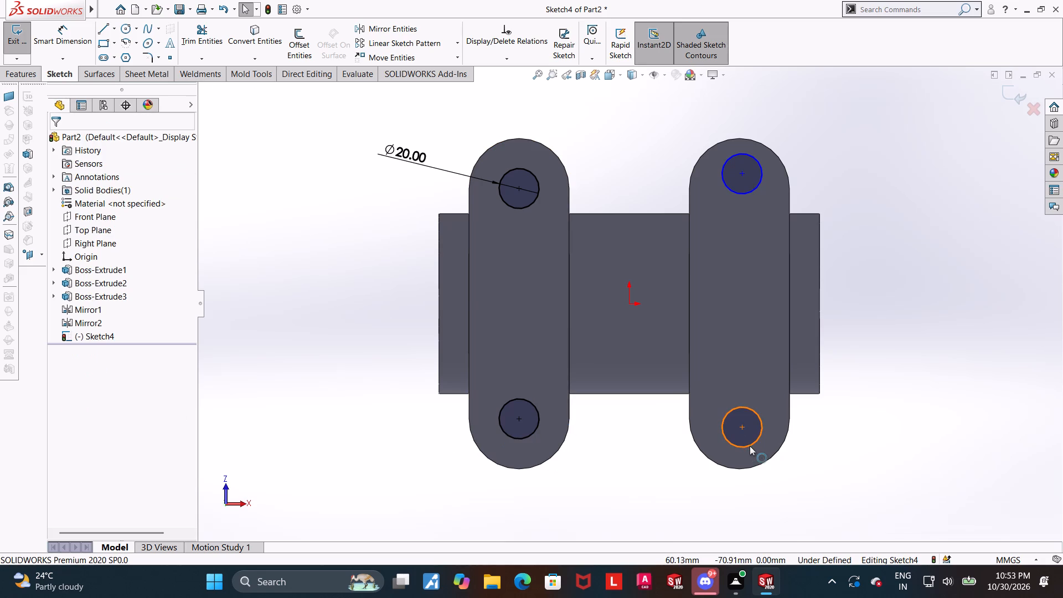
{"action": "left_click", "coordinate": [750, 446]}
{"action": "left_click", "coordinate": [761, 463], "text": "ctrl"}
{"action": "left_click", "coordinate": [56, 375]}
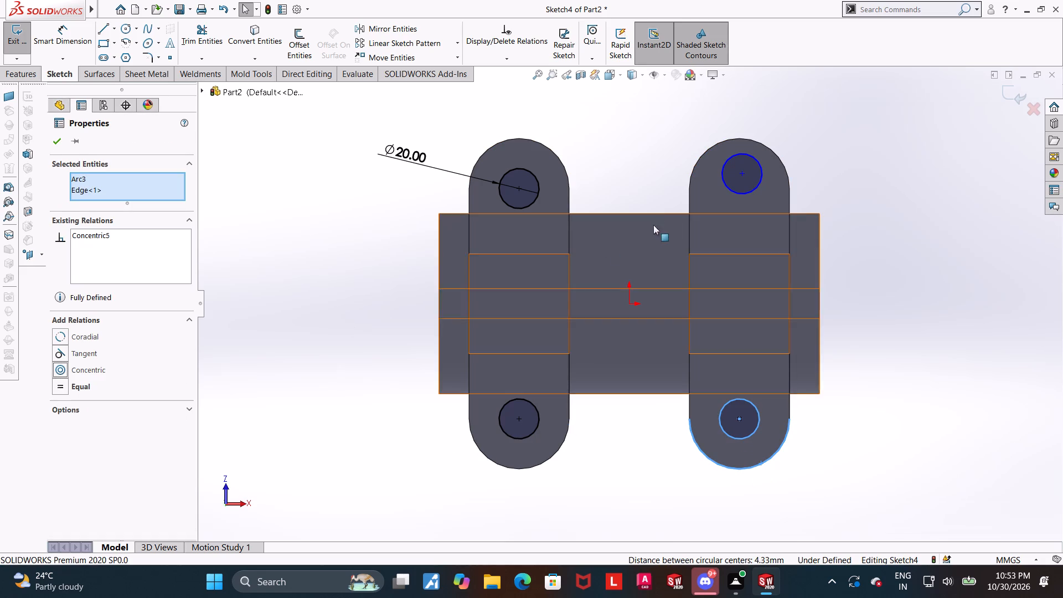
{"action": "left_click", "coordinate": [804, 103]}
{"action": "left_click", "coordinate": [783, 162]}
{"action": "left_click", "coordinate": [760, 173], "text": "ctrl"}
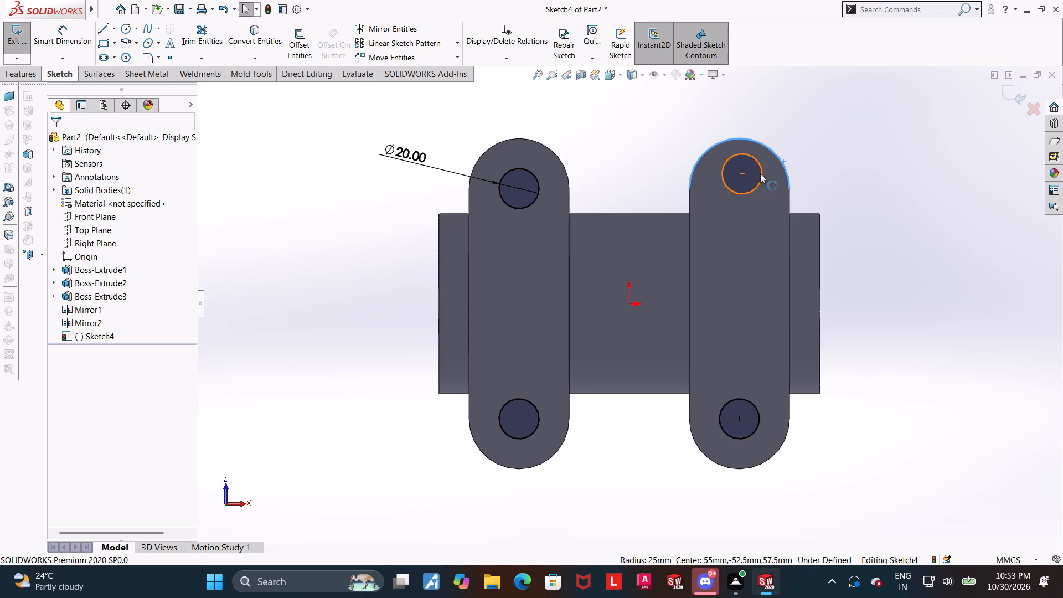
{"action": "left_click", "coordinate": [60, 367]}
{"action": "scroll", "coordinate": [847, 282], "scroll_direction": "up", "scroll_amount": 2}
{"action": "left_click", "coordinate": [923, 266]}
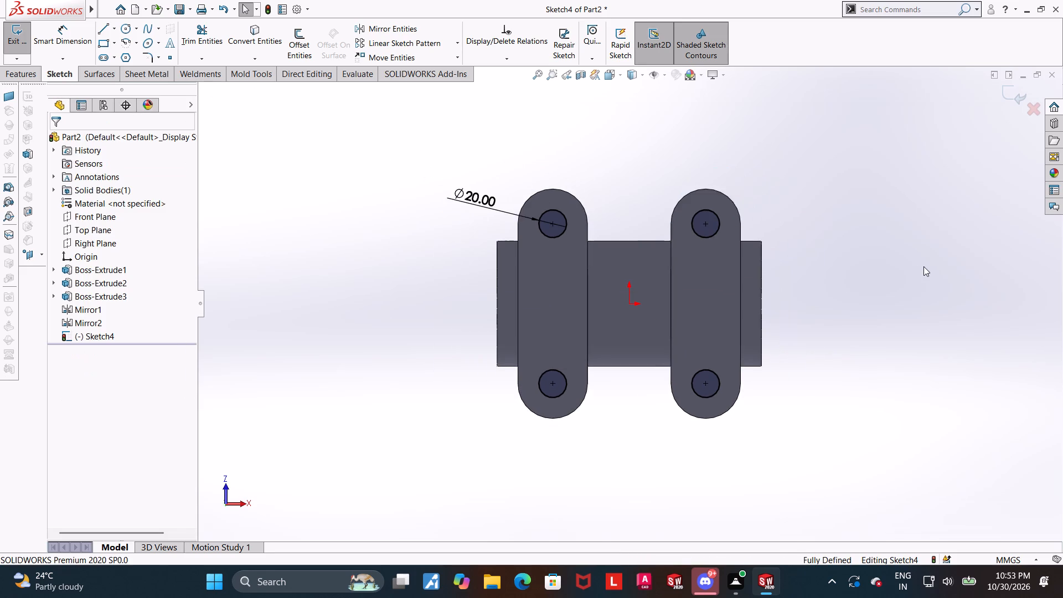
{"action": "middle_click_drag", "start_coordinate": [916, 267], "coordinate": [893, 297]}
{"action": "left_click", "coordinate": [1012, 104]}
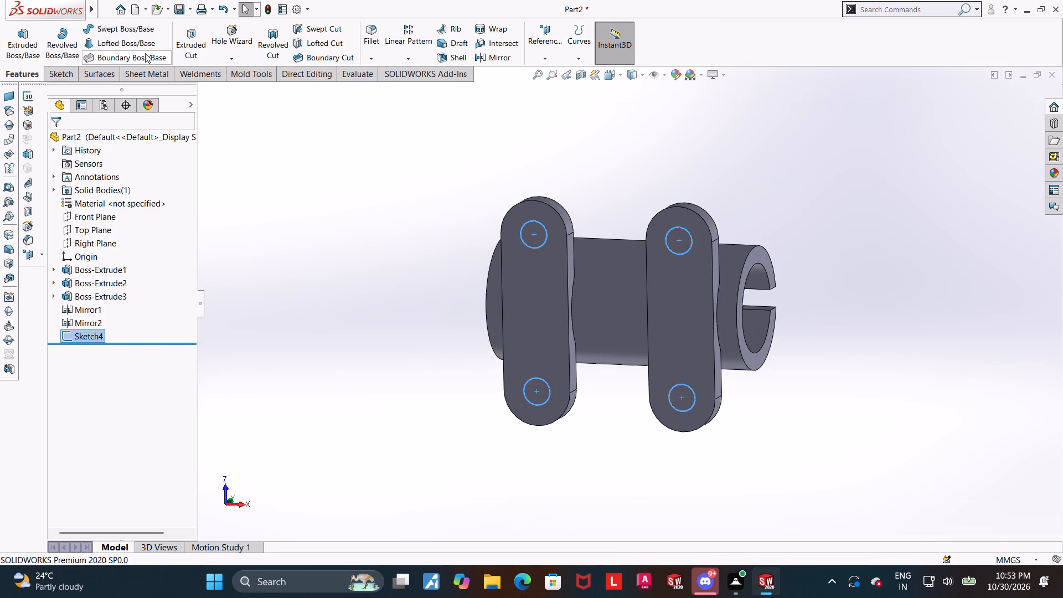
Cut-extrude the four circles through the base blocks with the Up To Next end condition.
{"action": "left_click", "coordinate": [185, 43]}
{"action": "middle_click_drag", "start_coordinate": [276, 192], "coordinate": [265, 196]}
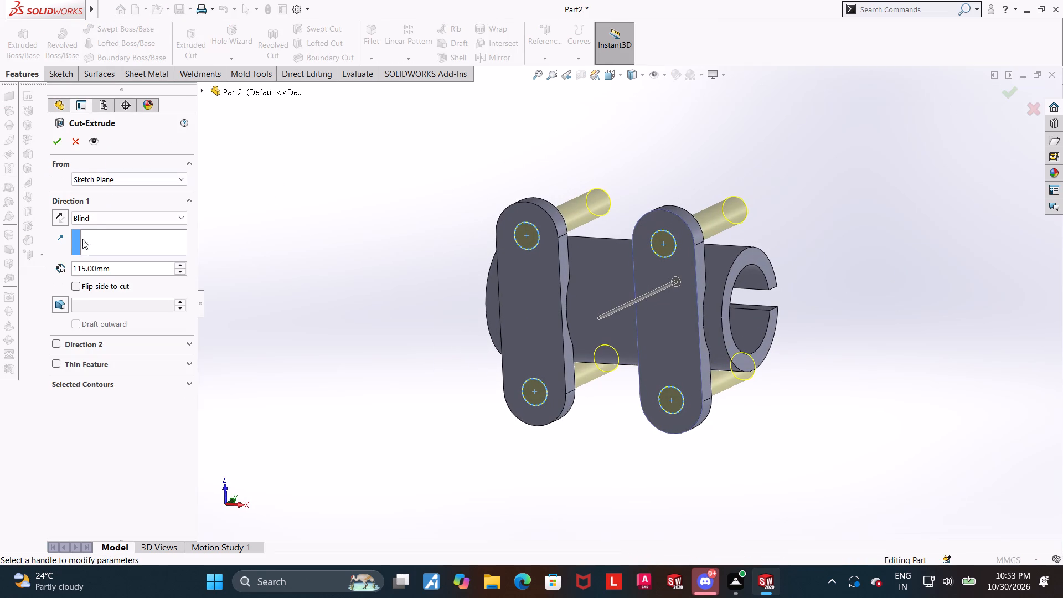
{"action": "left_click", "coordinate": [89, 217]}
{"action": "left_click", "coordinate": [97, 262]}
{"action": "middle_click_drag", "start_coordinate": [339, 219], "coordinate": [308, 241]}
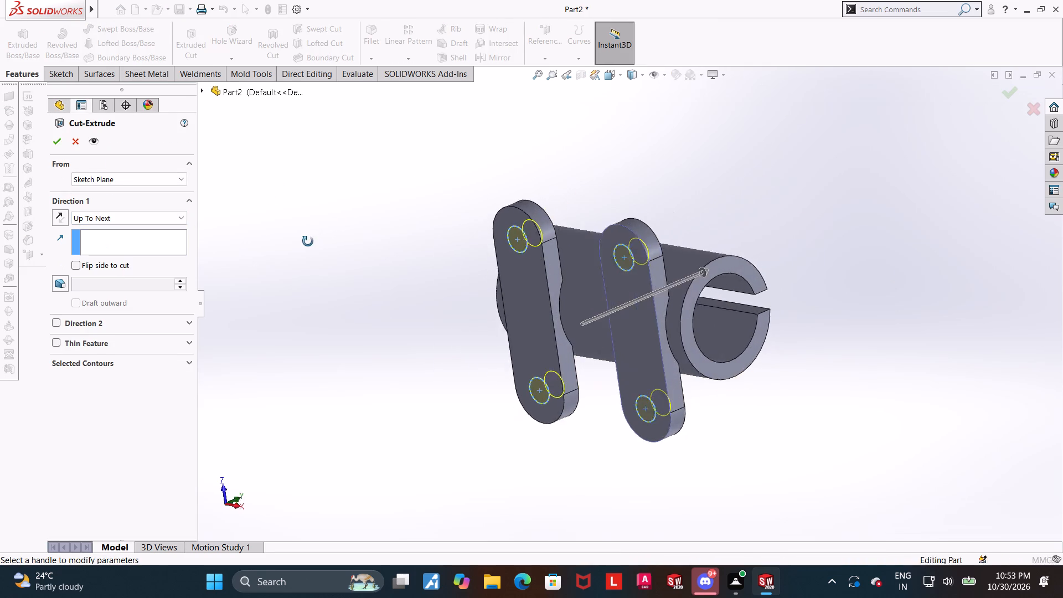
{"action": "middle_click_drag", "start_coordinate": [308, 241], "coordinate": [246, 277]}
{"action": "left_click", "coordinate": [52, 147]}
{"action": "left_click", "coordinate": [375, 390]}
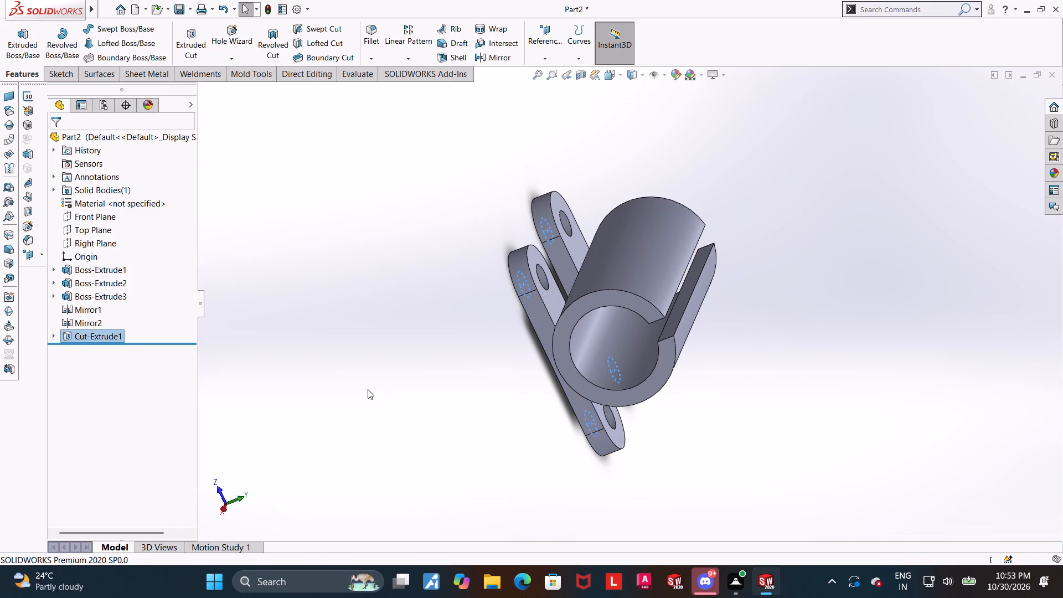
Examine the part from an isometric view and around the tube's open end.
{"action": "key", "text": "ctrl+7"}
{"action": "scroll", "coordinate": [801, 378], "scroll_direction": "up", "scroll_amount": 2}
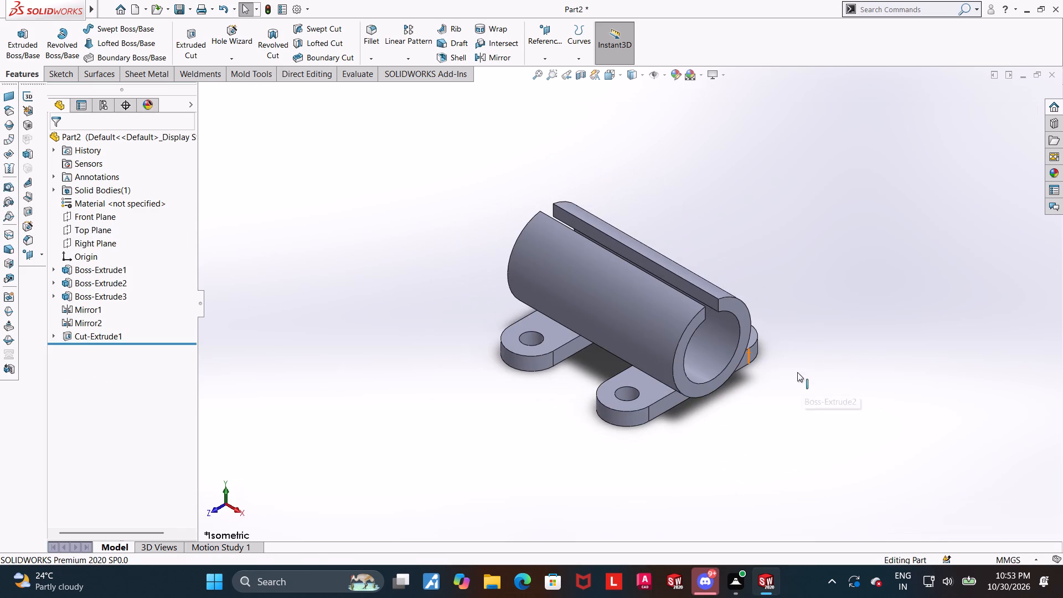
{"action": "middle_click_drag", "start_coordinate": [768, 363], "coordinate": [716, 425]}
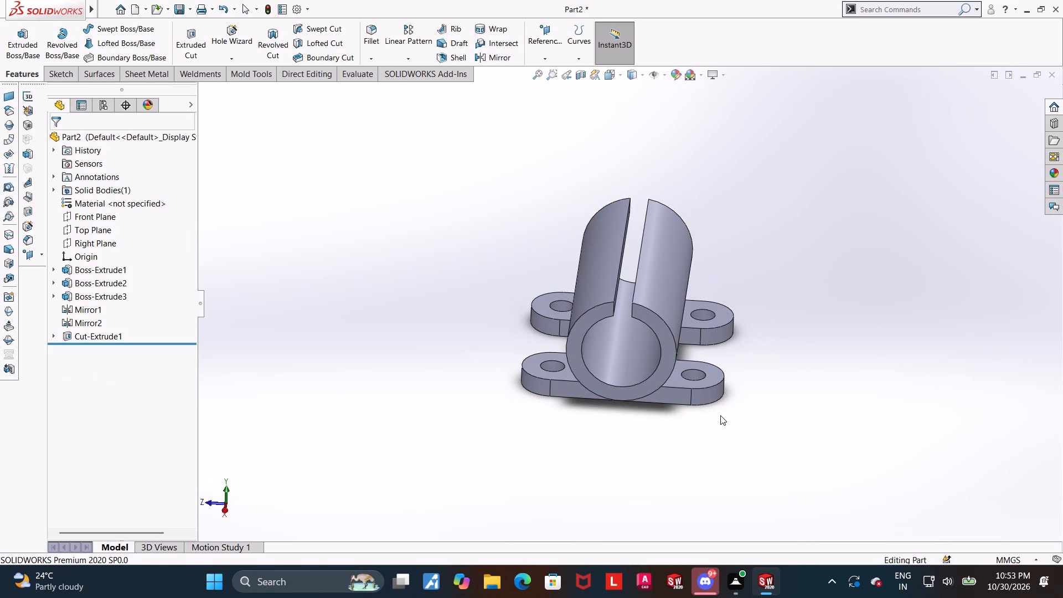
{"action": "middle_click_drag", "start_coordinate": [777, 367], "coordinate": [777, 348]}
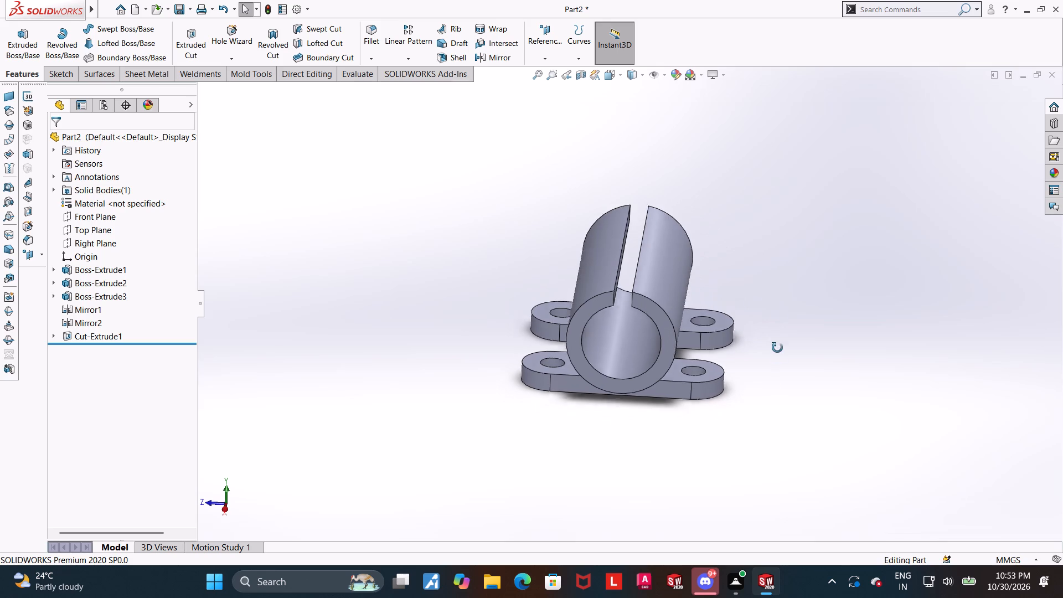
{"action": "middle_click_drag", "start_coordinate": [777, 348], "coordinate": [788, 326]}
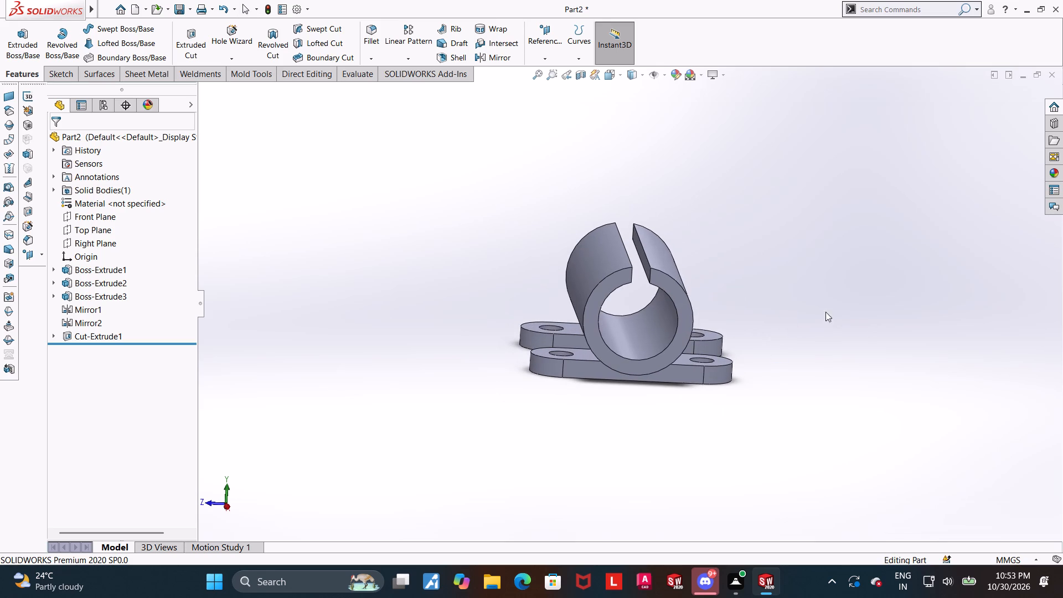
{"action": "middle_click_drag", "start_coordinate": [819, 311], "coordinate": [807, 301]}
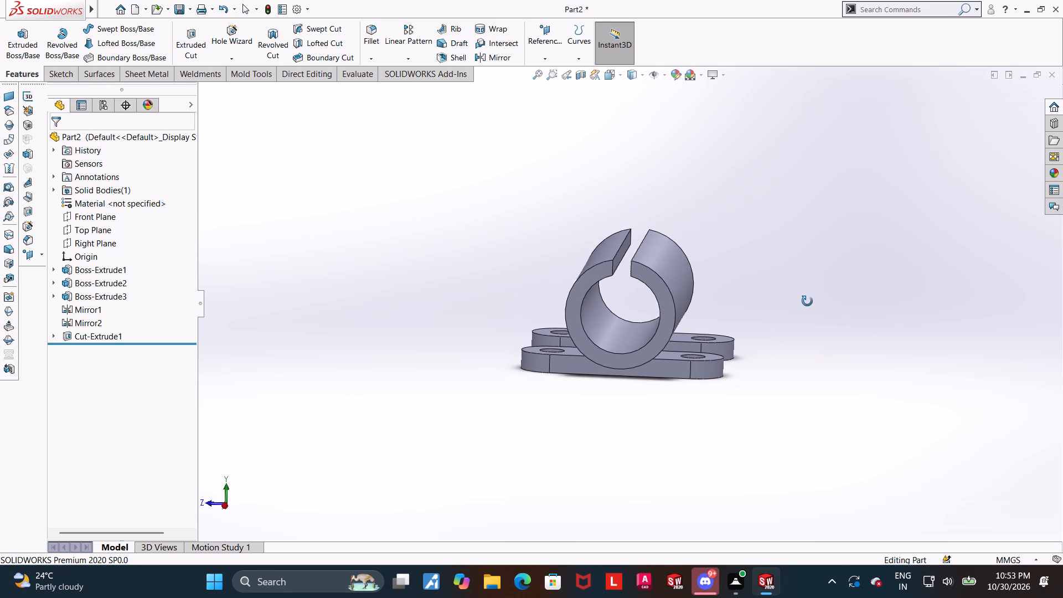
{"action": "middle_click_drag", "start_coordinate": [807, 301], "coordinate": [801, 300]}
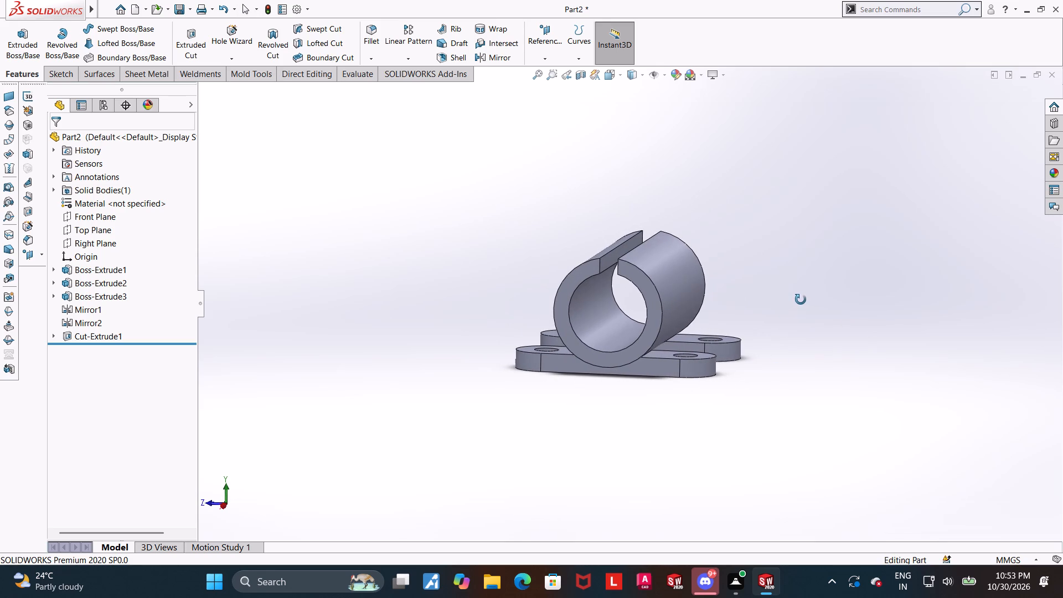
{"action": "middle_click_drag", "start_coordinate": [801, 300], "coordinate": [801, 300]}
{"action": "middle_click_drag", "start_coordinate": [801, 300], "coordinate": [801, 306]}
{"action": "scroll", "coordinate": [810, 282], "scroll_direction": "down", "scroll_amount": 2}
Create a reference plane offset 15 mm from the Front Plane on the +Z side.
{"action": "left_click", "coordinate": [541, 56]}
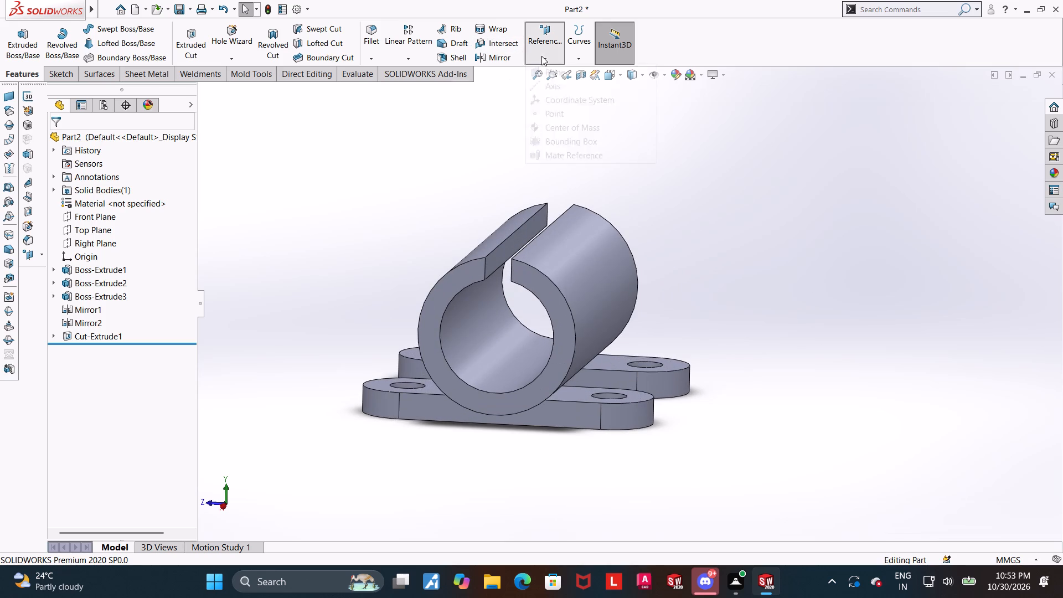
{"action": "left_click", "coordinate": [289, 184]}
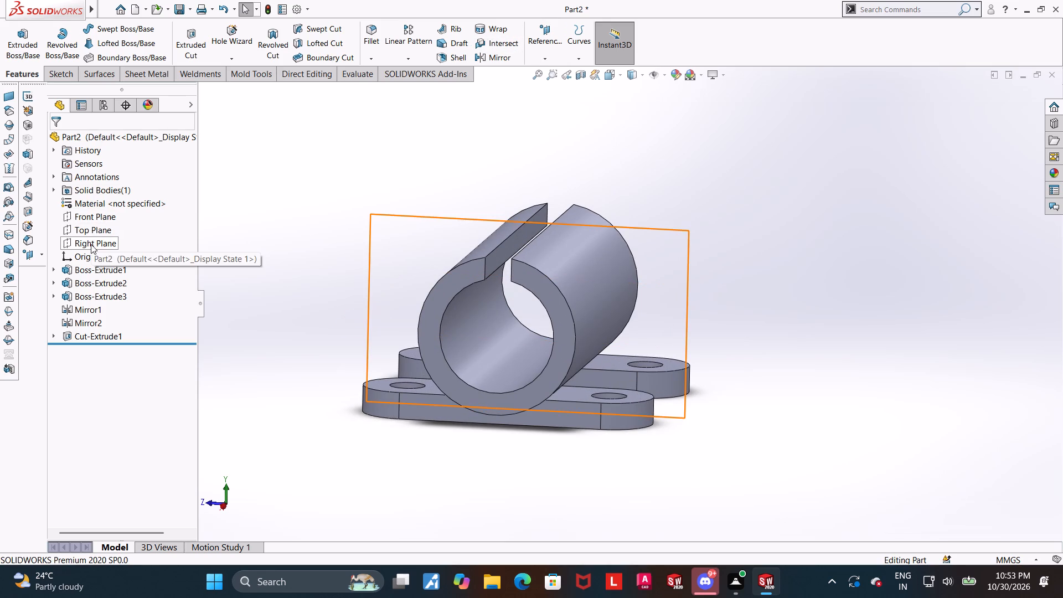
{"action": "left_click", "coordinate": [90, 222]}
{"action": "middle_click_drag", "start_coordinate": [394, 248], "coordinate": [385, 251]}
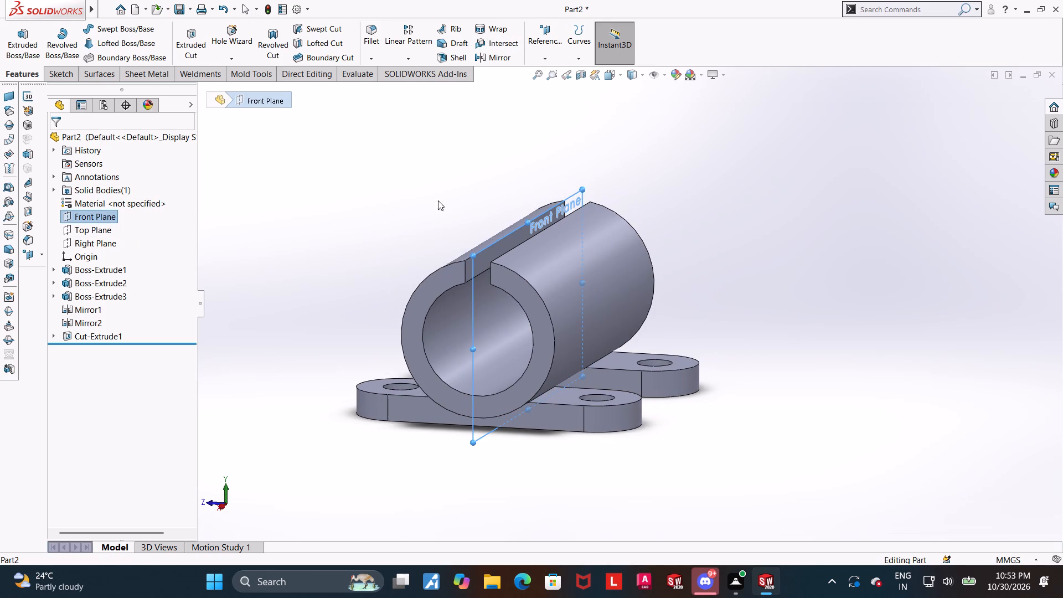
{"action": "left_click", "coordinate": [539, 56]}
{"action": "left_click", "coordinate": [545, 68]}
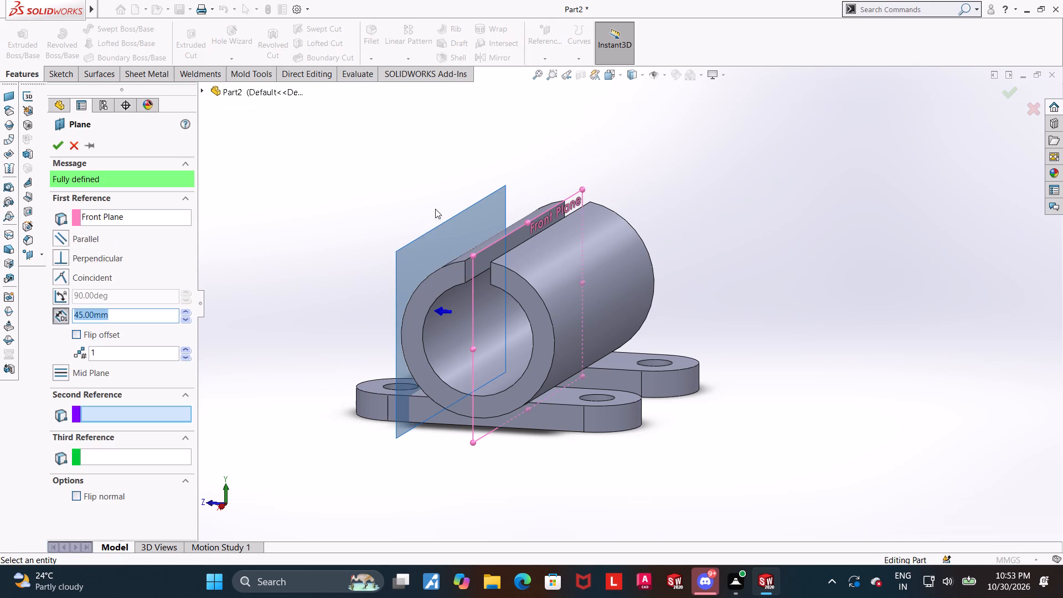
{"action": "middle_click_drag", "start_coordinate": [350, 225], "coordinate": [372, 210]}
{"action": "left_click", "coordinate": [141, 313]}
{"action": "left_click_drag", "start_coordinate": [141, 313], "coordinate": [43, 322]}
{"action": "left_click_drag", "start_coordinate": [126, 311], "coordinate": [0, 316]}
{"action": "type", "text": "15"}
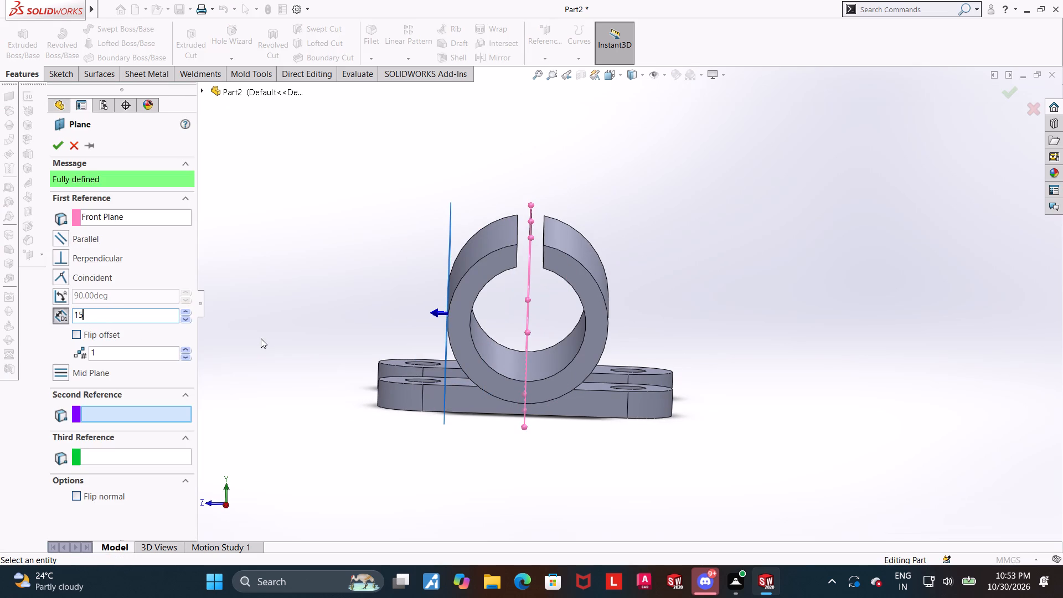
{"action": "key", "text": "Return"}
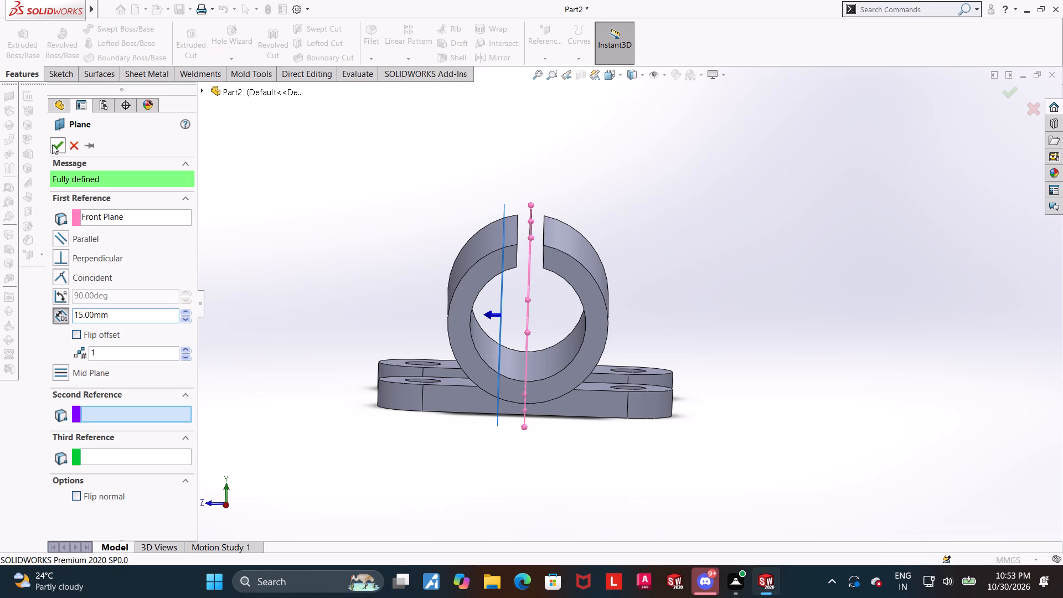
{"action": "left_click", "coordinate": [52, 145]}
Extend the offset plane's upper edge well above the top of the tube.
{"action": "middle_click_drag", "start_coordinate": [659, 482], "coordinate": [735, 450]}
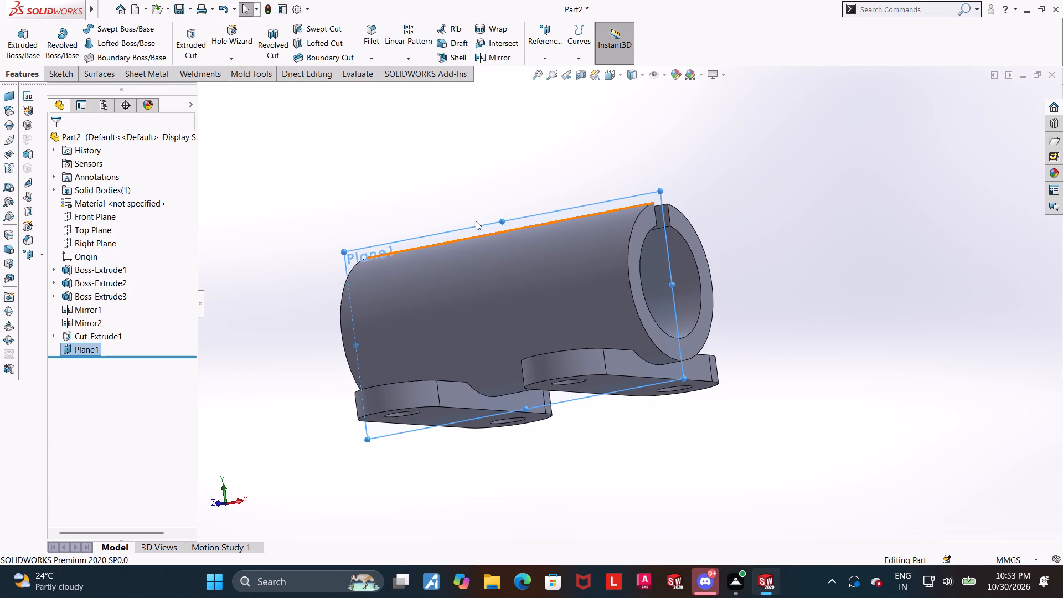
{"action": "left_click_drag", "start_coordinate": [500, 220], "coordinate": [504, 120]}
{"action": "scroll", "coordinate": [720, 257], "scroll_direction": "up", "scroll_amount": 2}
{"action": "middle_click_drag", "start_coordinate": [892, 251], "coordinate": [883, 353]}
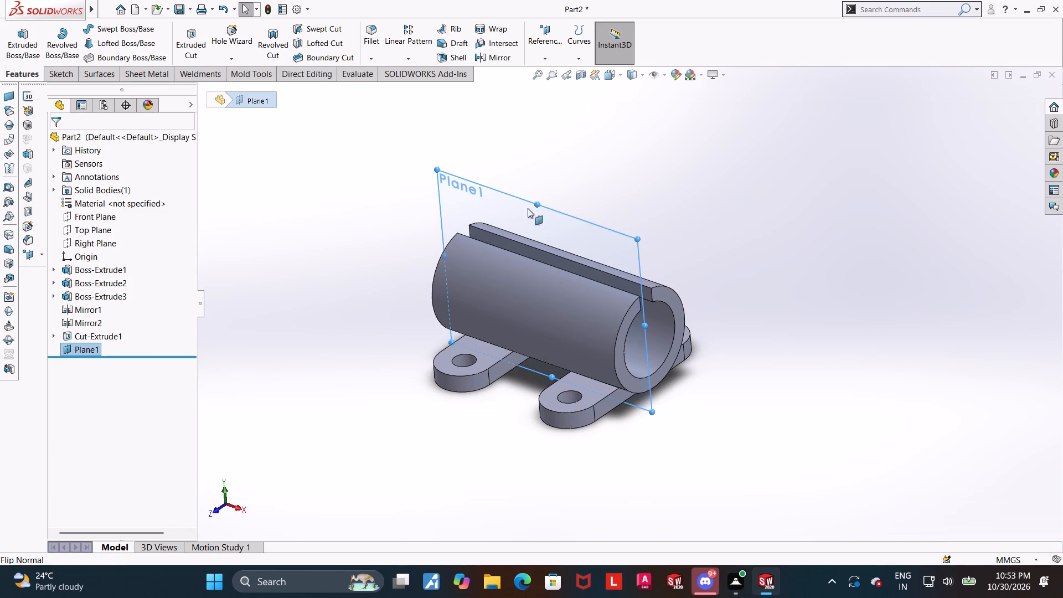
{"action": "left_click_drag", "start_coordinate": [535, 205], "coordinate": [569, 122]}
{"action": "left_click", "coordinate": [873, 303]}
Start a sketch on the offset plane and draw a 180° centerpoint arc of about 17 mm radius above the tube, centred over the origin.
{"action": "middle_click_drag", "start_coordinate": [770, 347], "coordinate": [801, 296]}
{"action": "middle_click_drag", "start_coordinate": [800, 298], "coordinate": [801, 280]}
{"action": "left_click", "coordinate": [596, 173]}
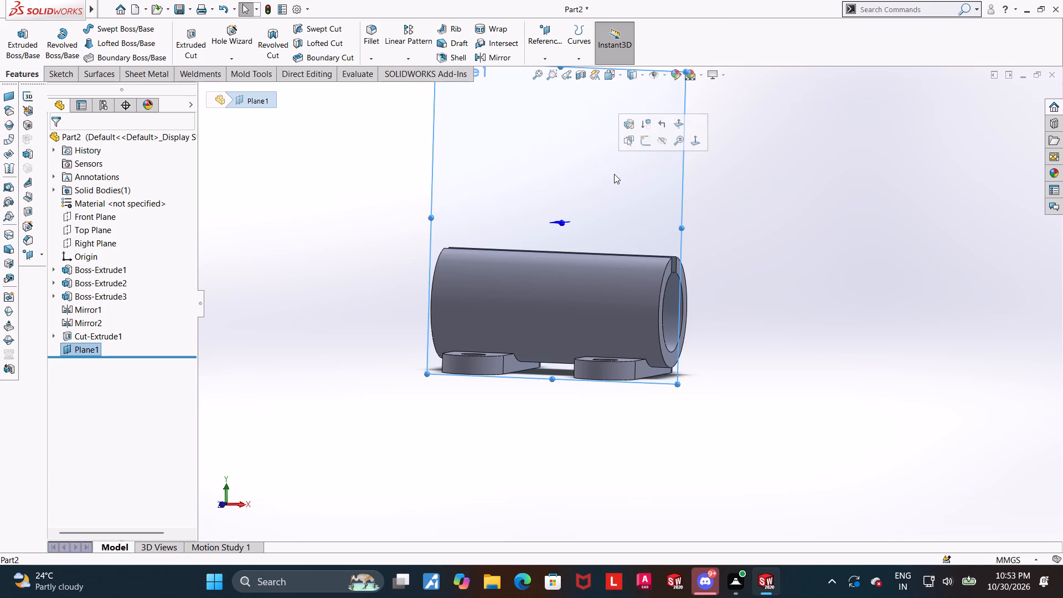
{"action": "left_click", "coordinate": [642, 141]}
{"action": "left_click", "coordinate": [107, 368]}
{"action": "left_click", "coordinate": [128, 347]}
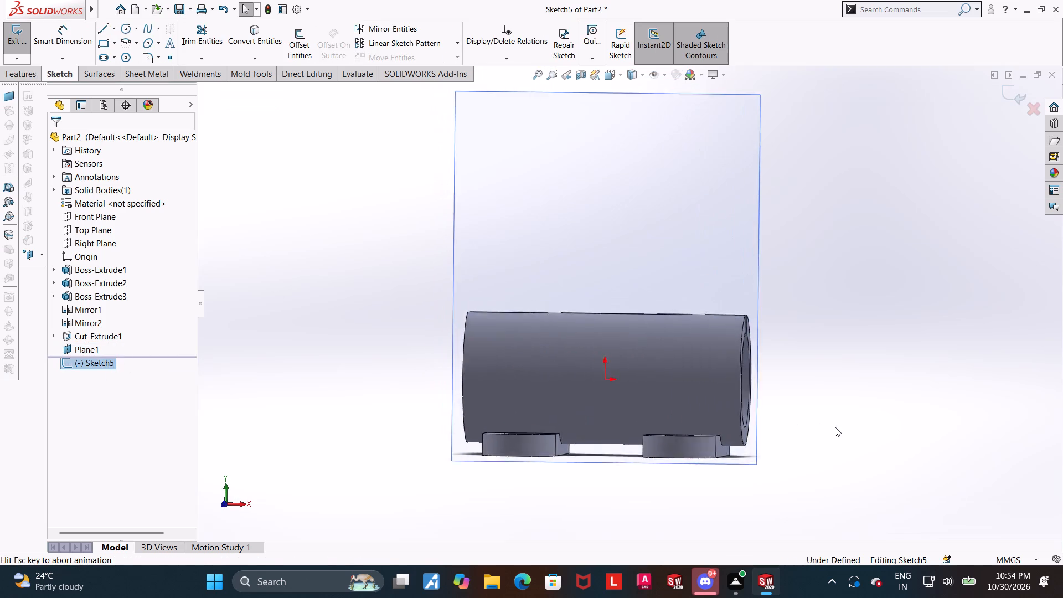
{"action": "scroll", "coordinate": [775, 364], "scroll_direction": "down", "scroll_amount": 2}
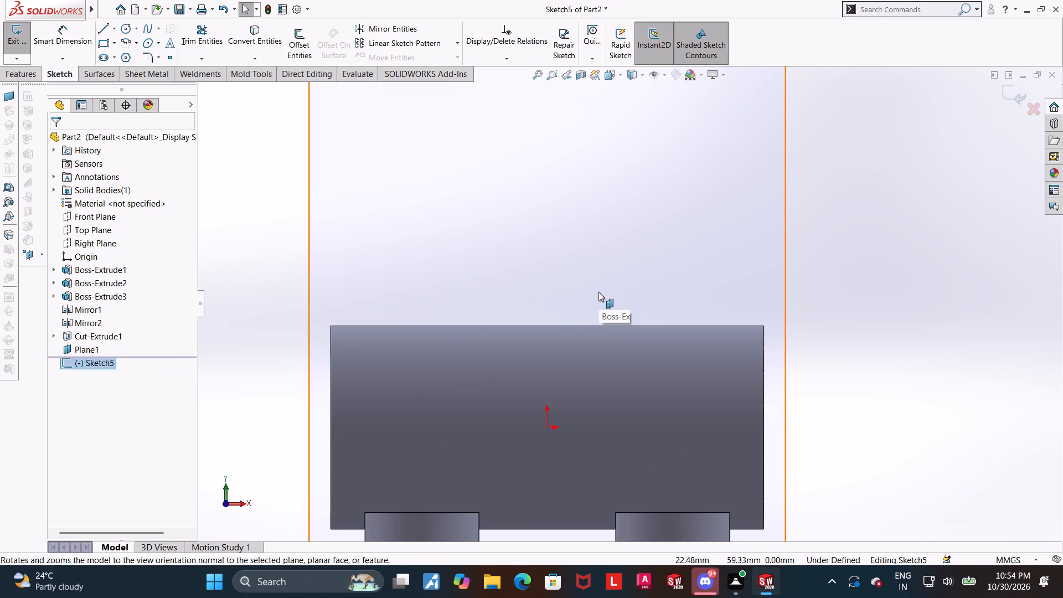
{"action": "scroll", "coordinate": [614, 273], "scroll_direction": "up", "scroll_amount": 1}
{"action": "scroll", "coordinate": [614, 273], "scroll_direction": "down", "scroll_amount": 1}
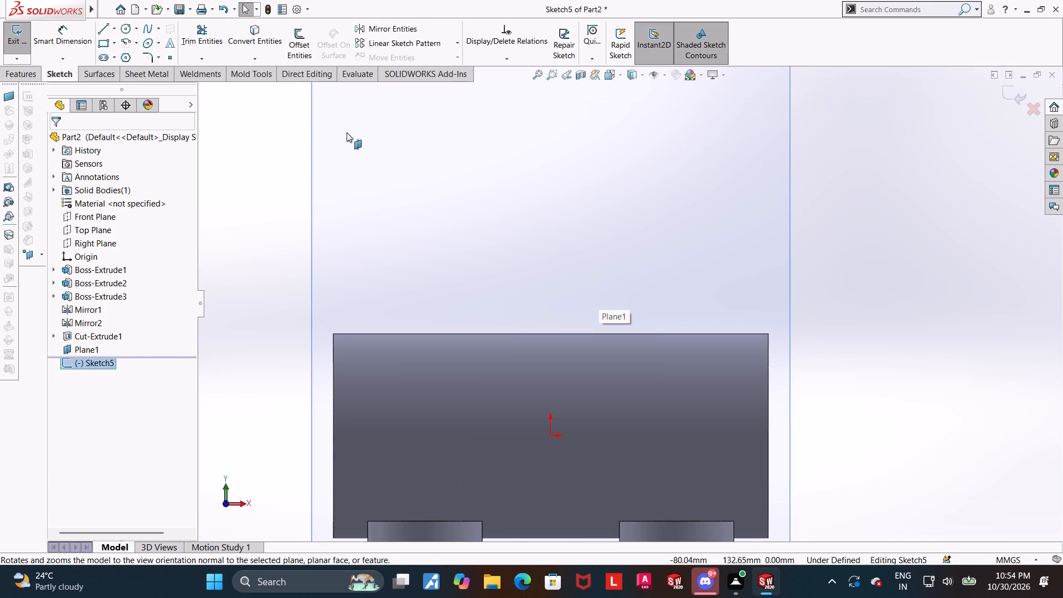
{"action": "left_click", "coordinate": [122, 42]}
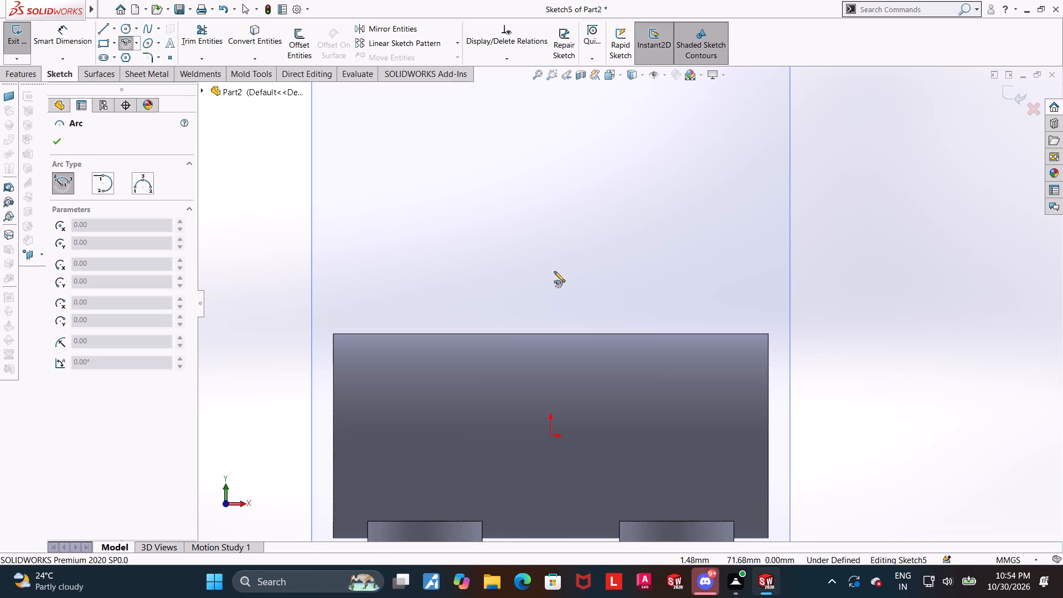
{"action": "left_click", "coordinate": [550, 272]}
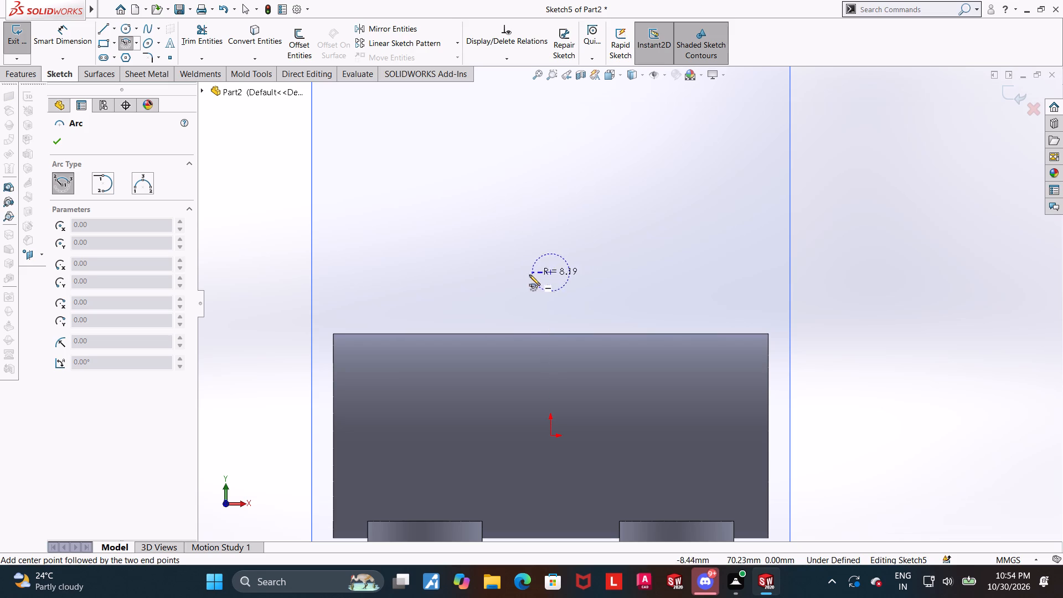
{"action": "left_click", "coordinate": [512, 275]}
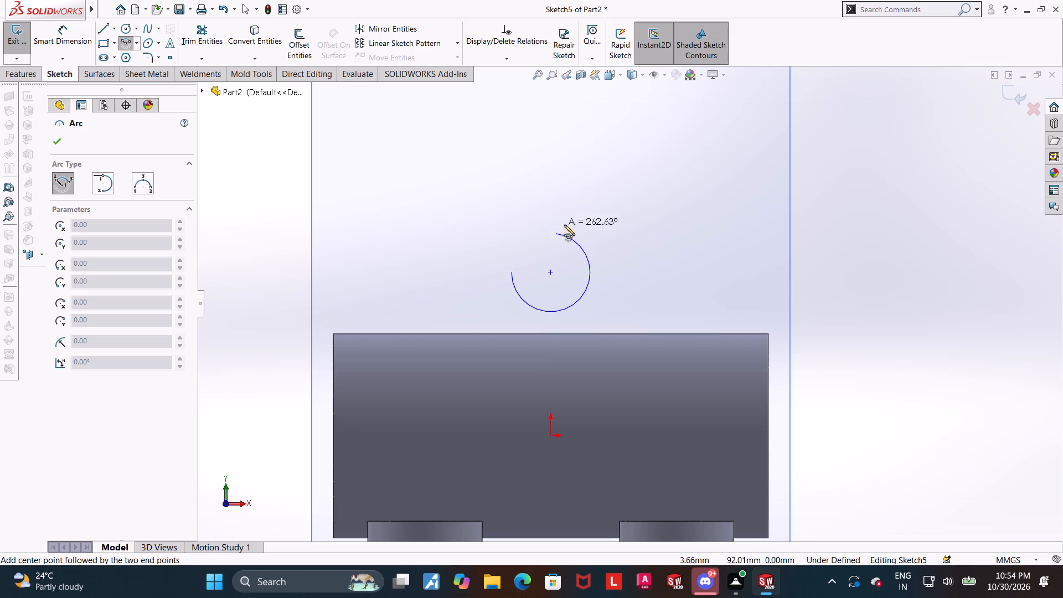
{"action": "left_click", "coordinate": [597, 274]}
{"action": "key", "text": "Escape"}
{"action": "key", "text": "Escape"}
Close the arc into a lug profile with two vertical lines about 33 mm long and a horizontal base line about 34 mm long.
{"action": "left_click", "coordinate": [102, 33]}
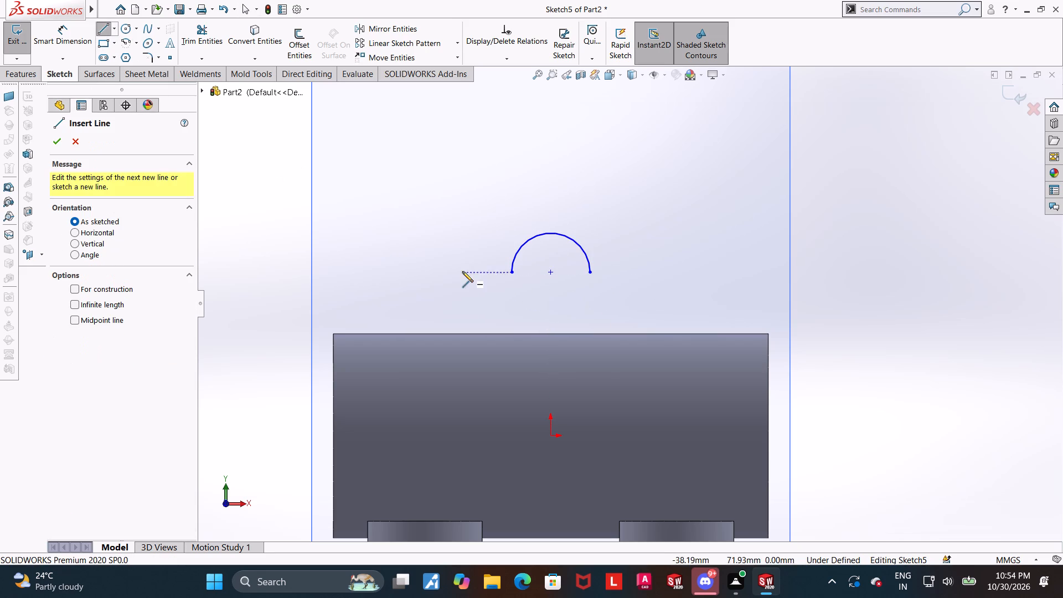
{"action": "left_click", "coordinate": [511, 272]}
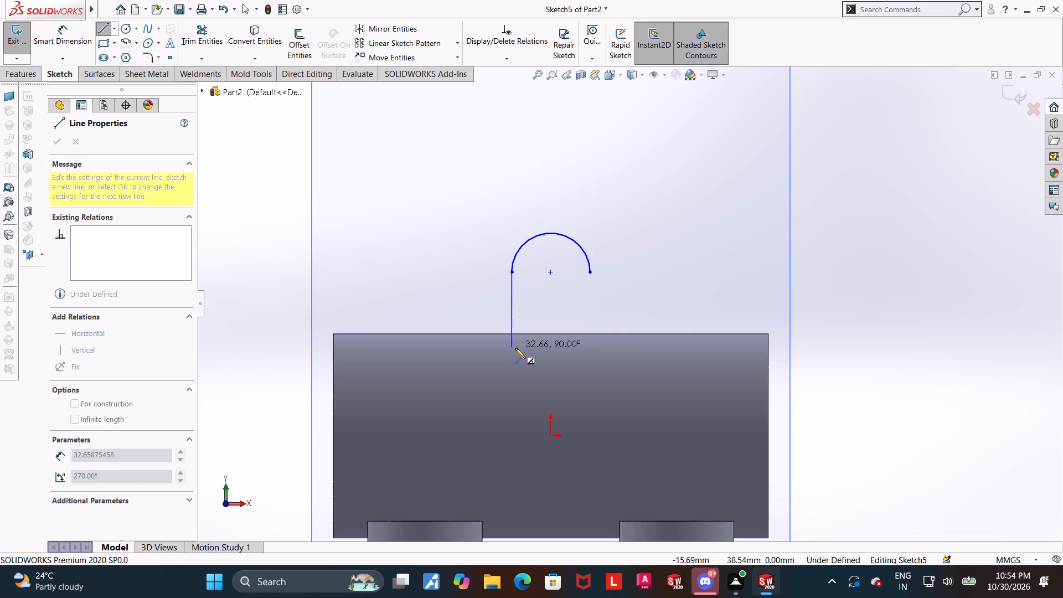
{"action": "left_click", "coordinate": [515, 348]}
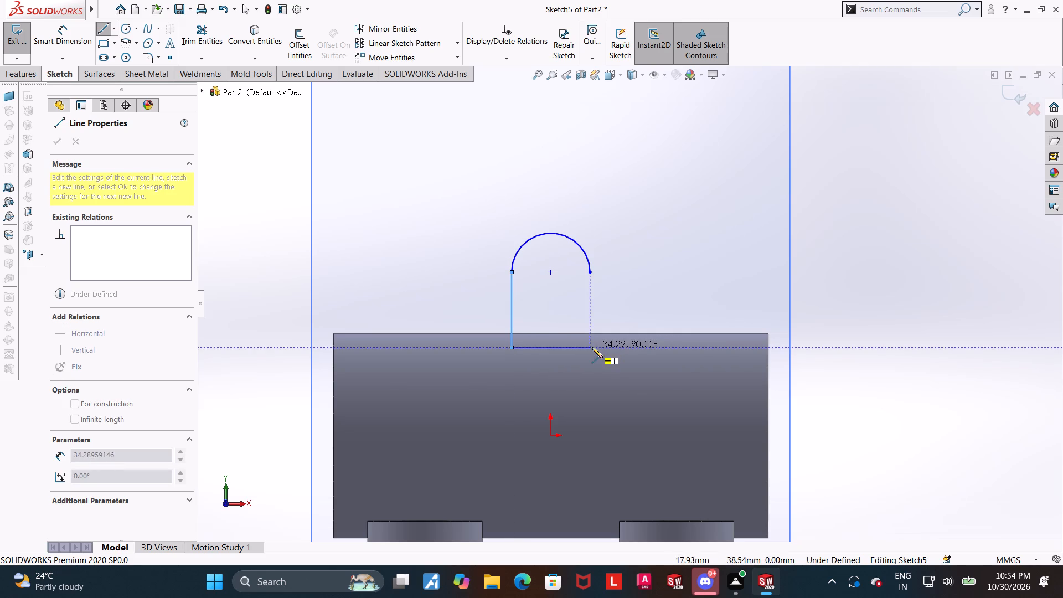
{"action": "left_click", "coordinate": [592, 347]}
{"action": "left_click", "coordinate": [591, 274]}
{"action": "key", "text": "Escape"}
{"action": "key", "text": "Escape"}
{"action": "key", "text": "Escape"}
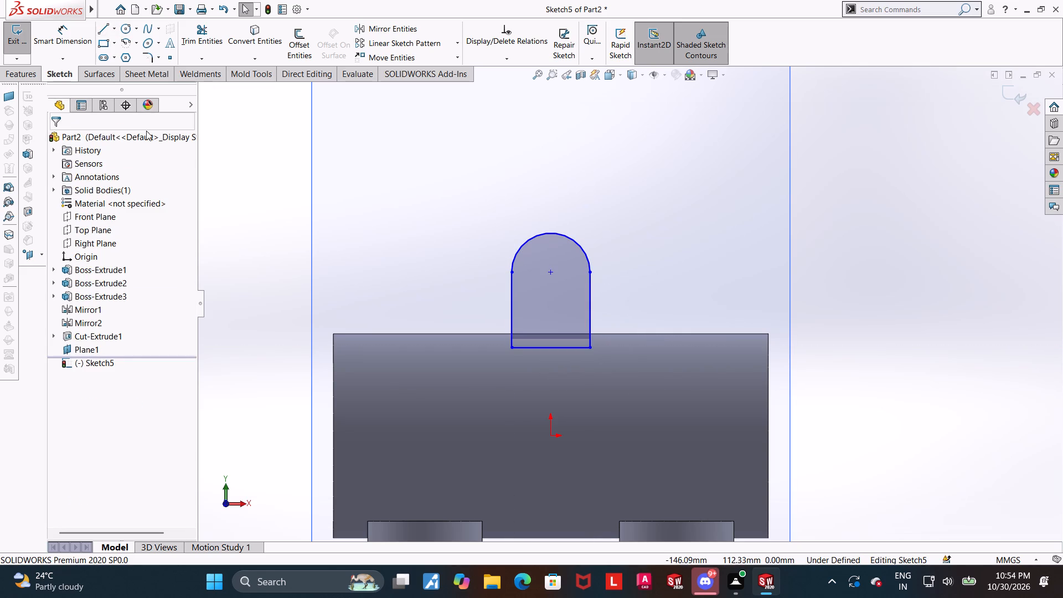
Dimension the lug's top arc with a radius of 37.5 mm.
{"action": "left_click", "coordinate": [80, 43]}
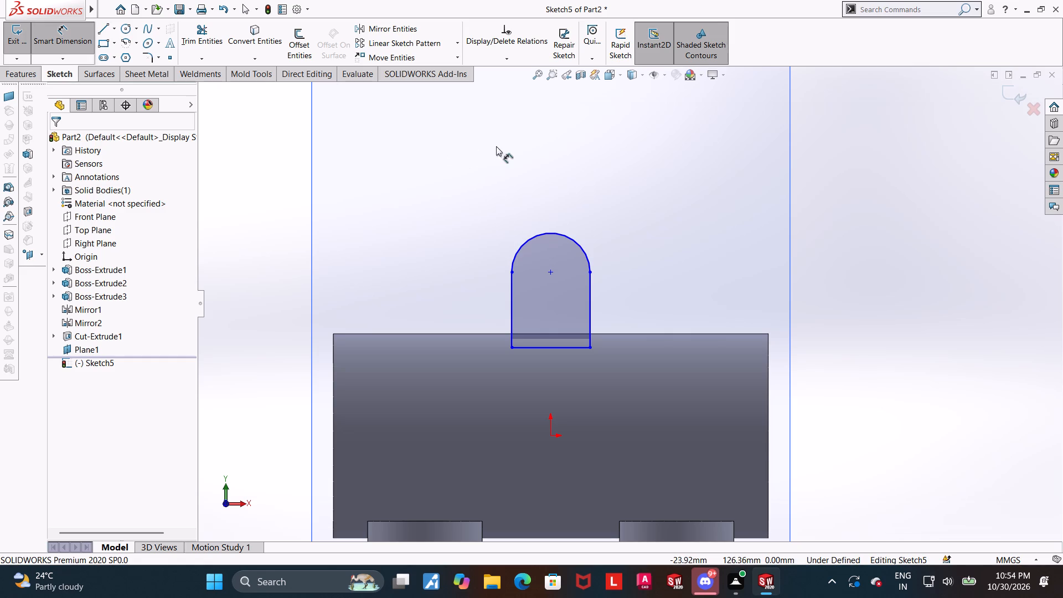
{"action": "left_click", "coordinate": [574, 239]}
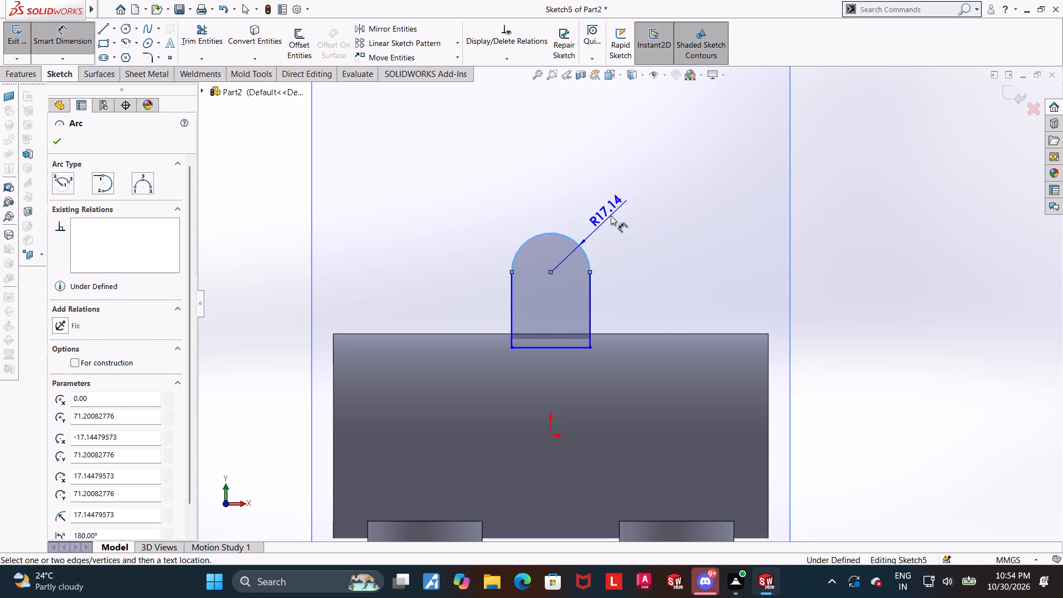
{"action": "left_click", "coordinate": [611, 215]}
{"action": "type", "text": "37."}
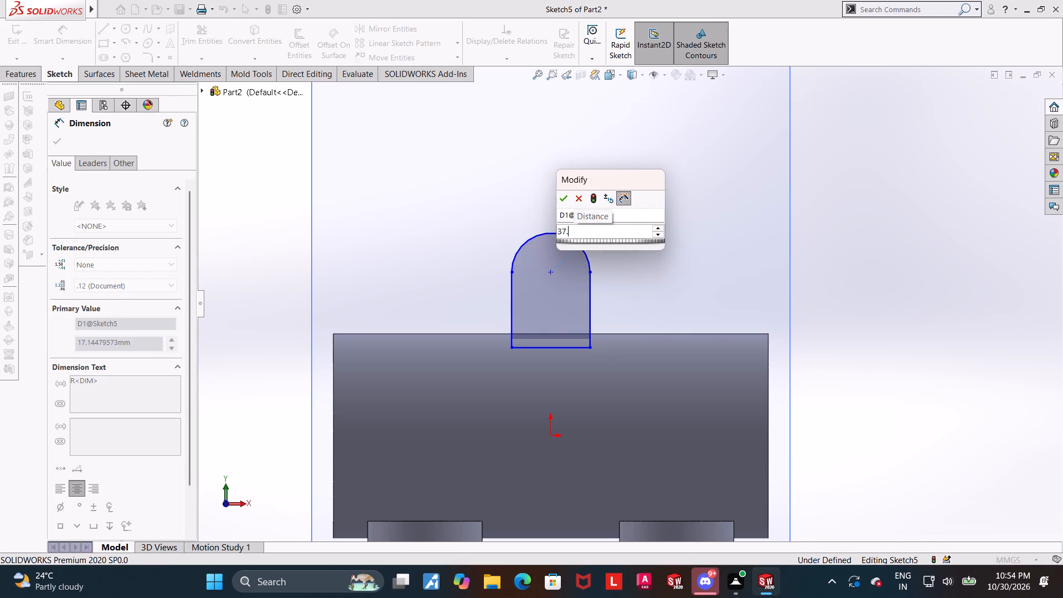
{"action": "key", "text": "5"}
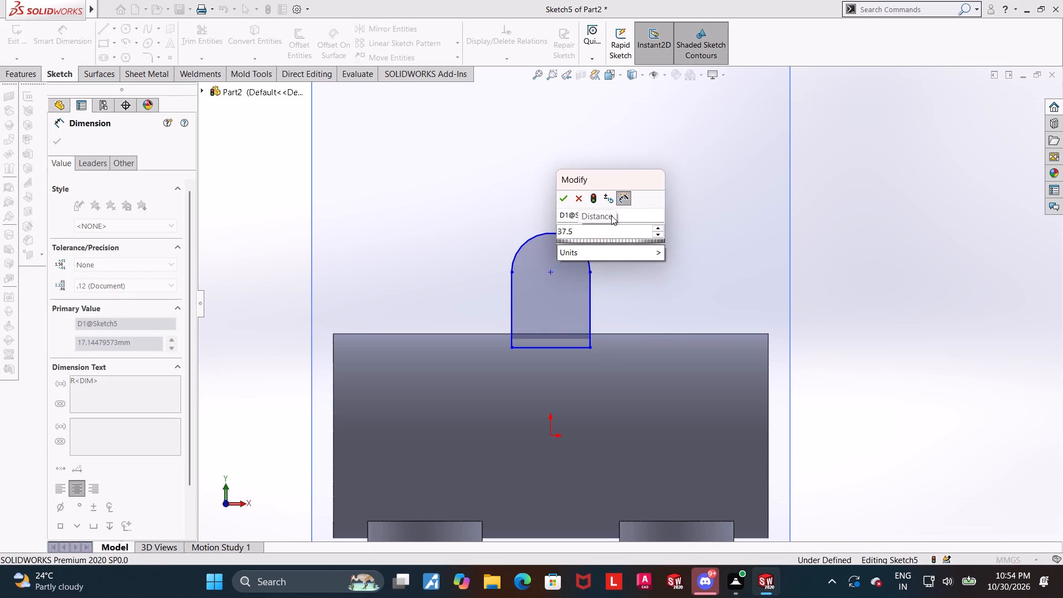
{"action": "key", "text": "Return"}
{"action": "key", "text": "Escape"}
{"action": "left_click", "coordinate": [910, 300]}
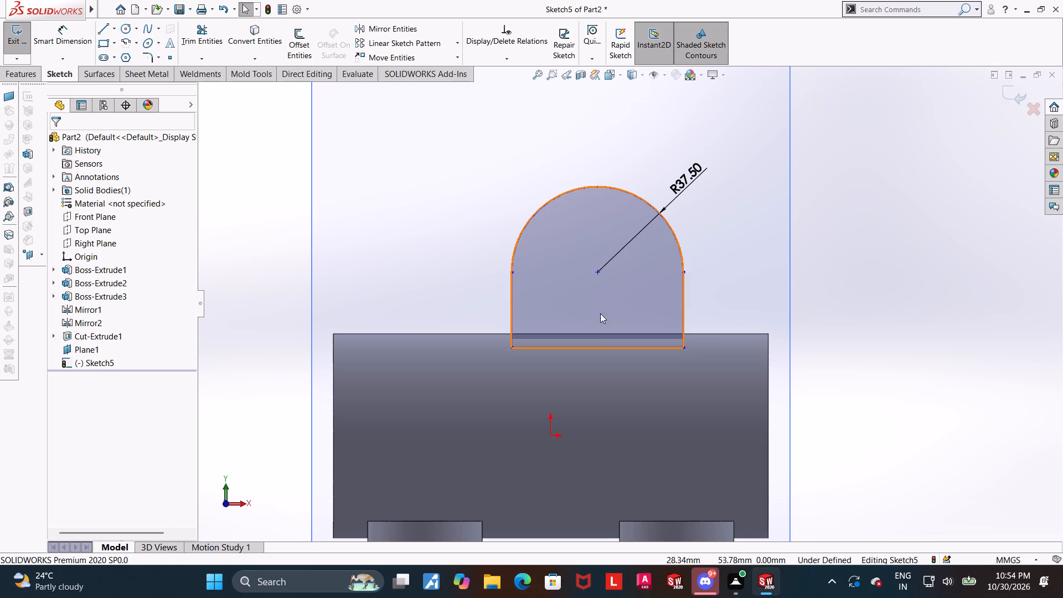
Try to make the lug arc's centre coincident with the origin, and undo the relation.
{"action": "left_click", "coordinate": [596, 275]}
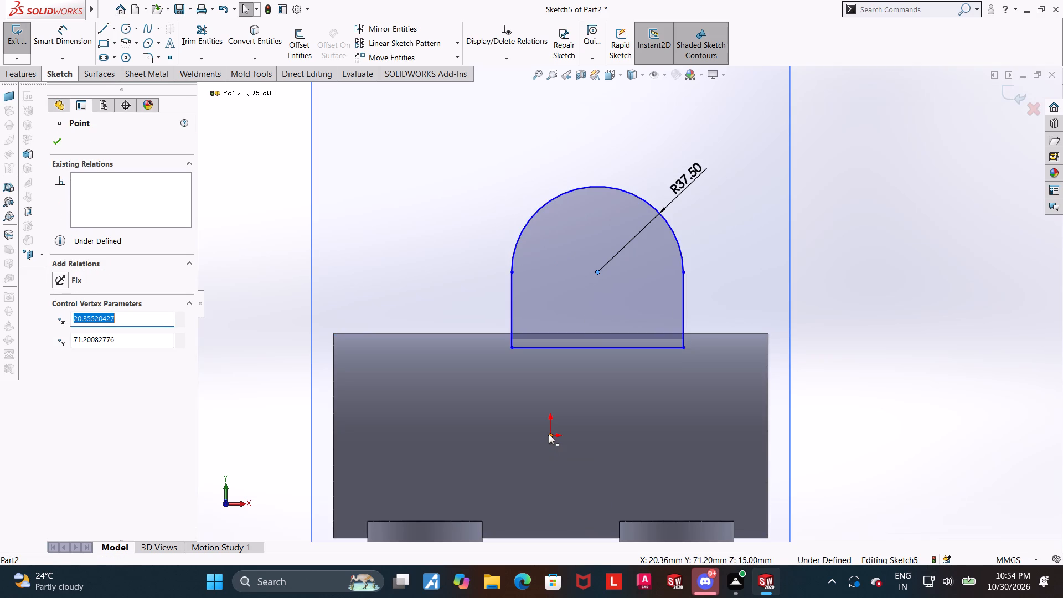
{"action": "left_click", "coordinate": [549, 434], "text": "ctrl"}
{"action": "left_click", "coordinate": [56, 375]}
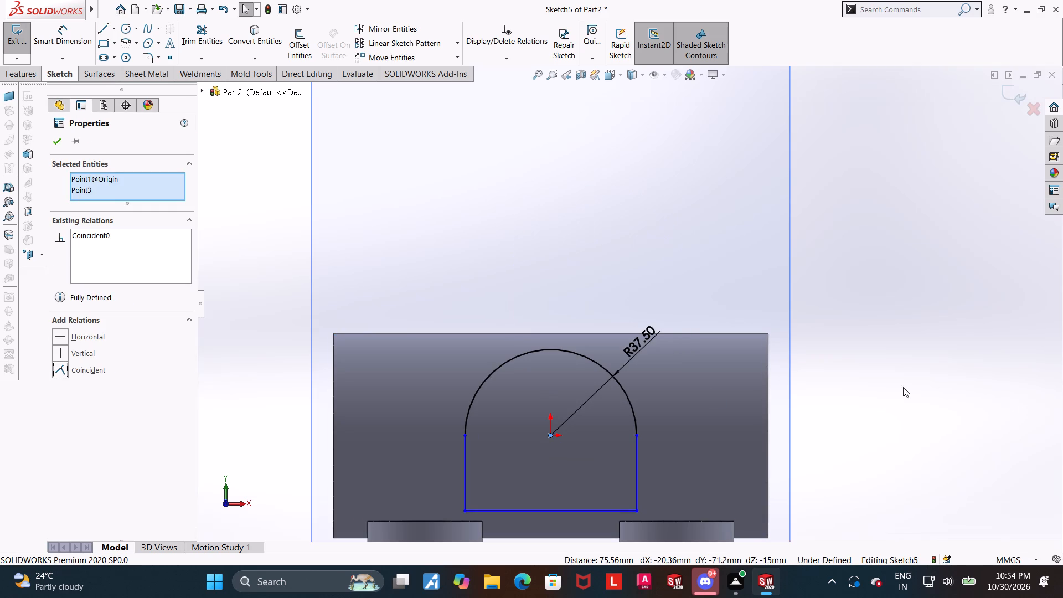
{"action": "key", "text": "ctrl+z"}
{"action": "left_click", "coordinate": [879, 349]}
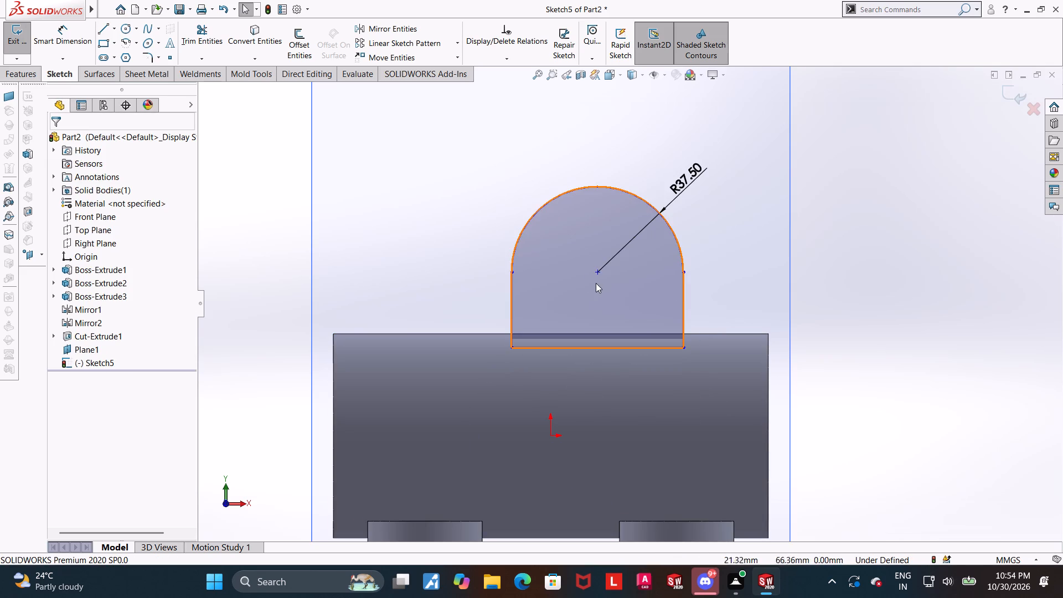
Align the lug arc's centre directly above the origin with a vertical relation.
{"action": "left_click", "coordinate": [600, 275]}
{"action": "left_click", "coordinate": [548, 436], "text": "ctrl"}
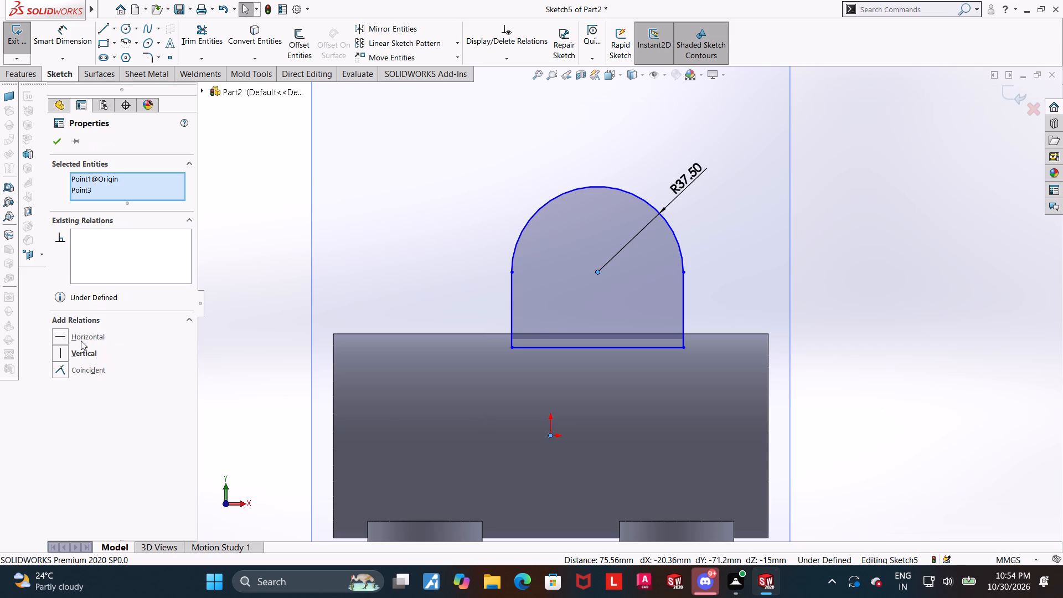
{"action": "left_click", "coordinate": [65, 351]}
{"action": "left_click", "coordinate": [899, 352]}
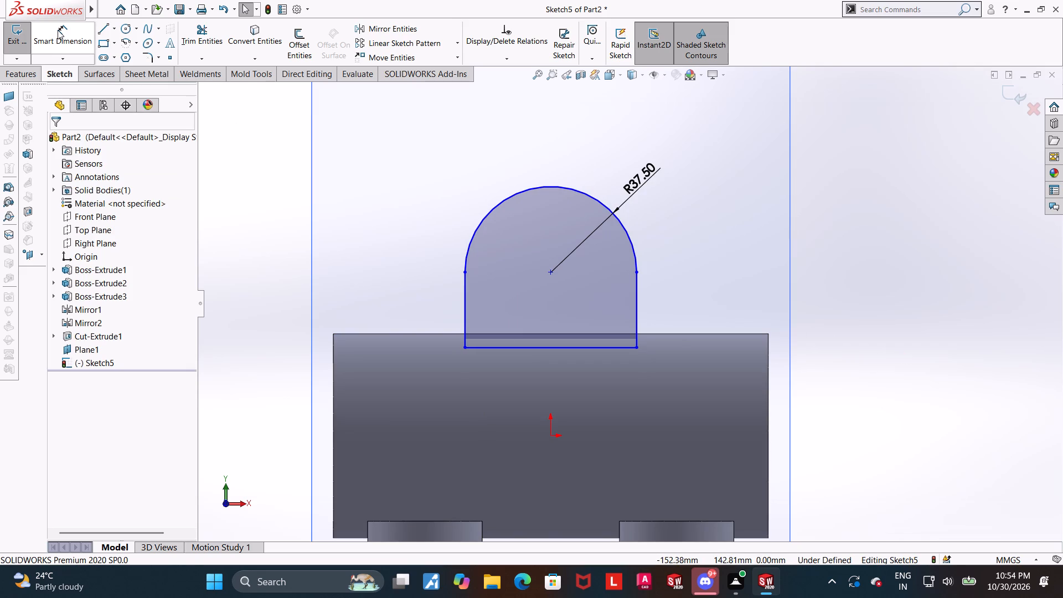
{"action": "left_click", "coordinate": [913, 334]}
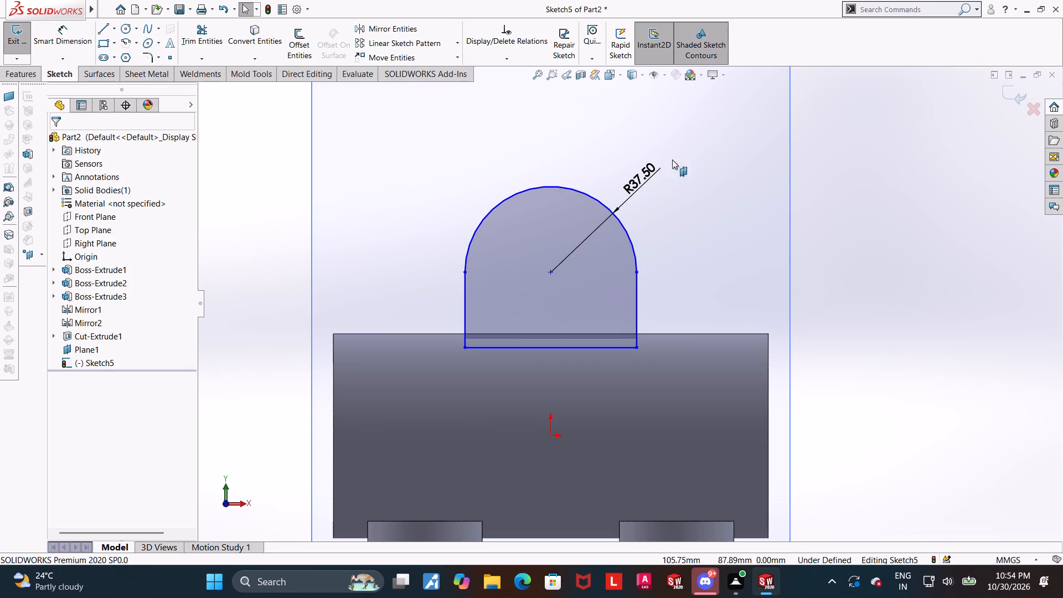
Face the model from the front and switch its display style to hidden lines visible.
{"action": "left_click", "coordinate": [621, 77]}
{"action": "left_click", "coordinate": [599, 332]}
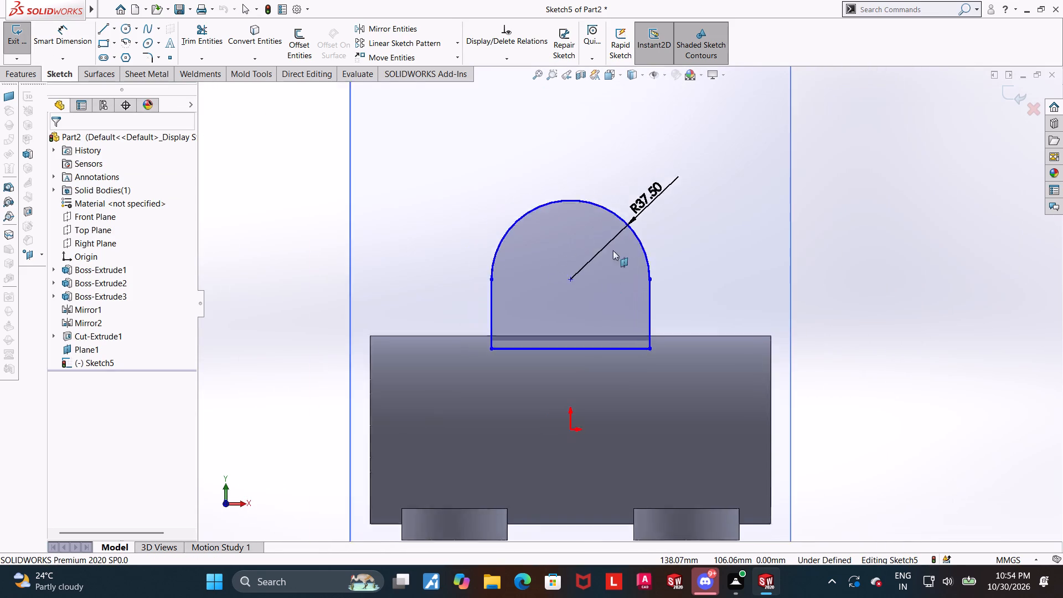
{"action": "left_click", "coordinate": [639, 62]}
{"action": "double_click", "coordinate": [636, 82]}
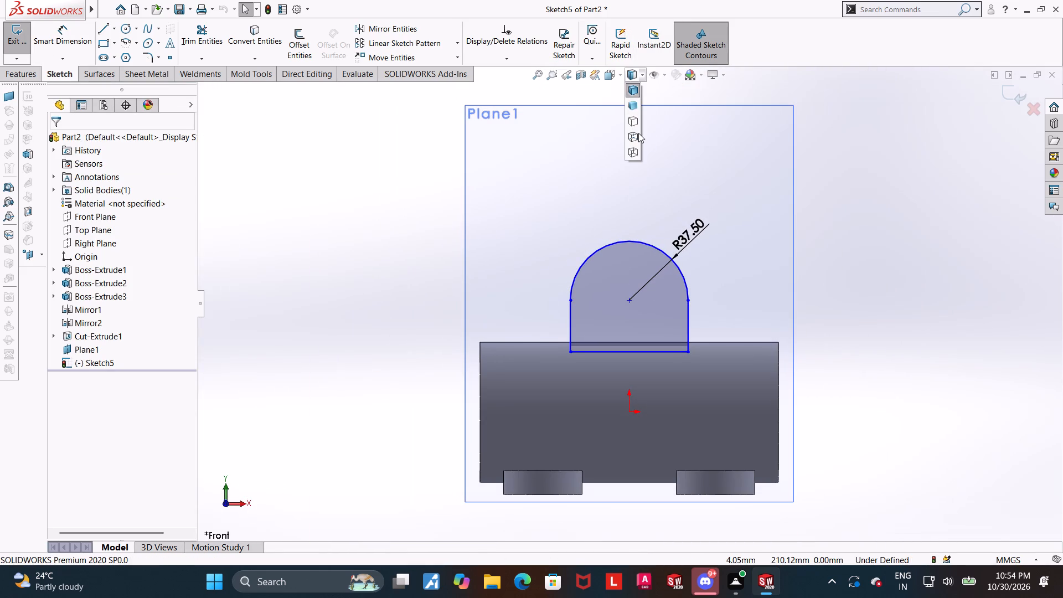
{"action": "left_click", "coordinate": [638, 133]}
{"action": "left_click", "coordinate": [644, 48]}
{"action": "left_click", "coordinate": [944, 320]}
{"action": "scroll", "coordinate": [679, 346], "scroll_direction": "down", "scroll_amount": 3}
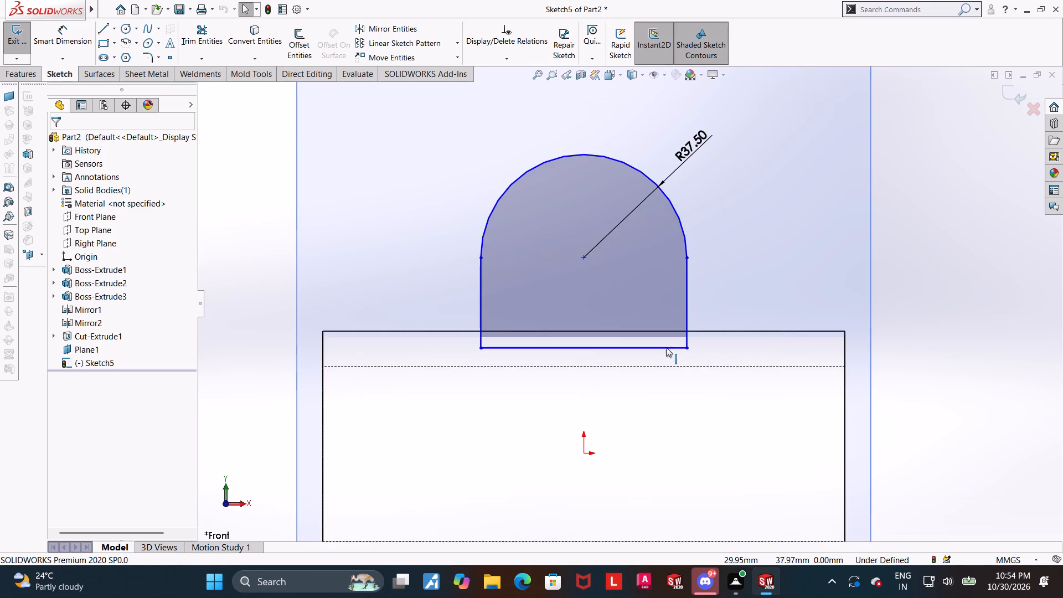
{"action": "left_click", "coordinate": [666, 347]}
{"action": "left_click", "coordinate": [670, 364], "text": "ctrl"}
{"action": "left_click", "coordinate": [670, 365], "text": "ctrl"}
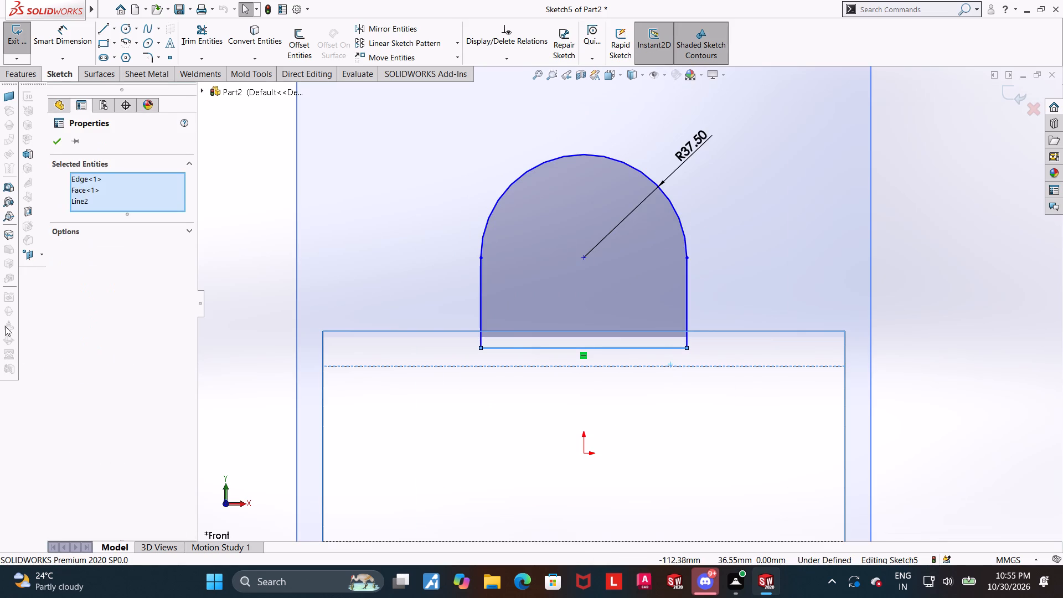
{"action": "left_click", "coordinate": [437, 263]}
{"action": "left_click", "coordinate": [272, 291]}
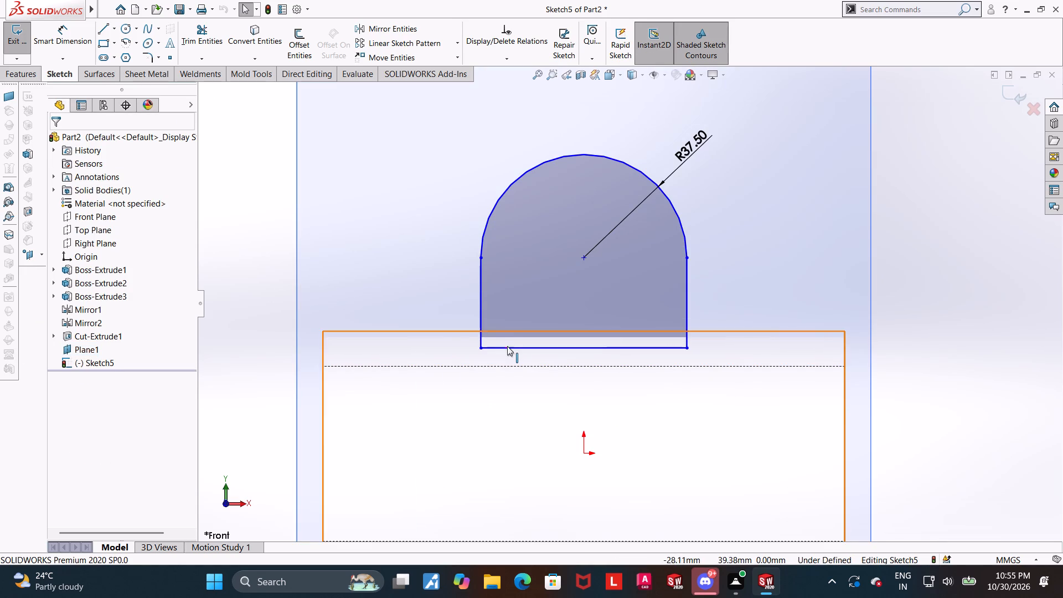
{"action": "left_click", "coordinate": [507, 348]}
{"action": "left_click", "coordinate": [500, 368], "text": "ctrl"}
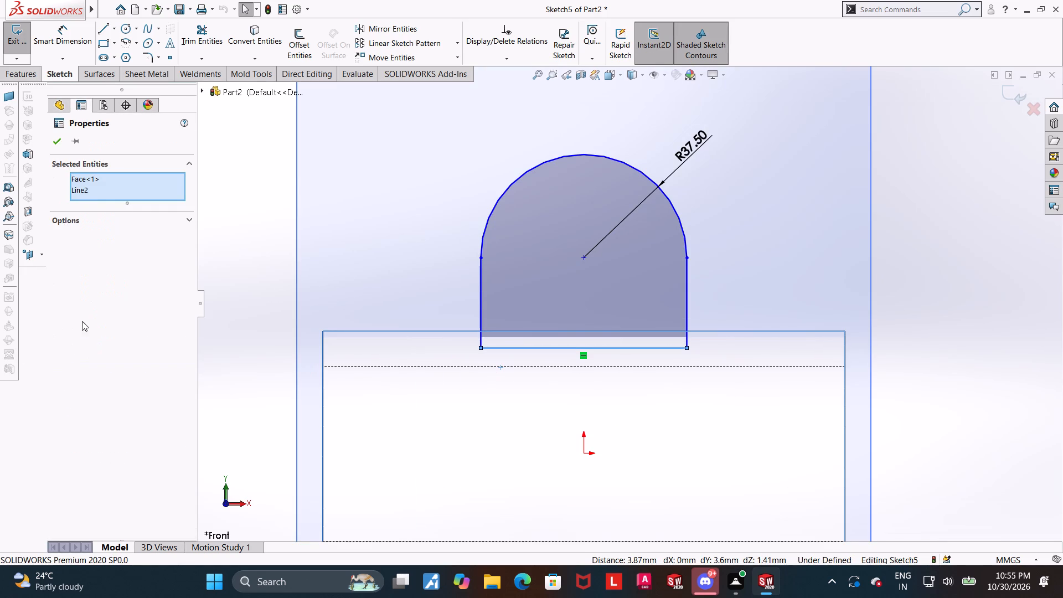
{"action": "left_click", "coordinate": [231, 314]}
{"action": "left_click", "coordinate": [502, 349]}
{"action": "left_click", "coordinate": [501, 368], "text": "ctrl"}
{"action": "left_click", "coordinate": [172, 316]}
Make the lug profile's base line collinear with the tube's upper hidden inner edge.
{"action": "left_click", "coordinate": [446, 367]}
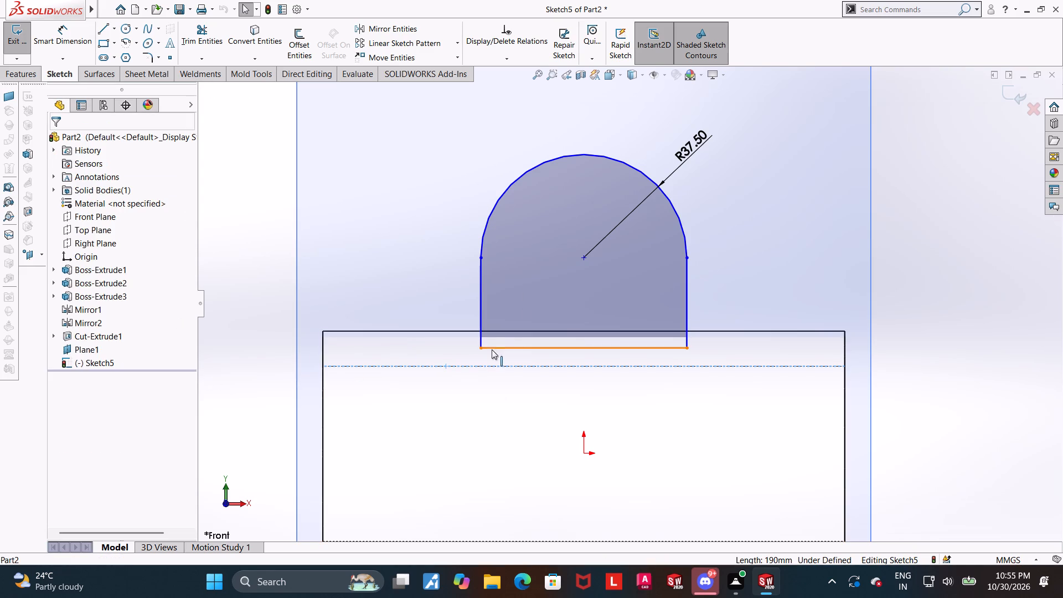
{"action": "left_click", "coordinate": [493, 349], "text": "ctrl"}
{"action": "left_click", "coordinate": [52, 340]}
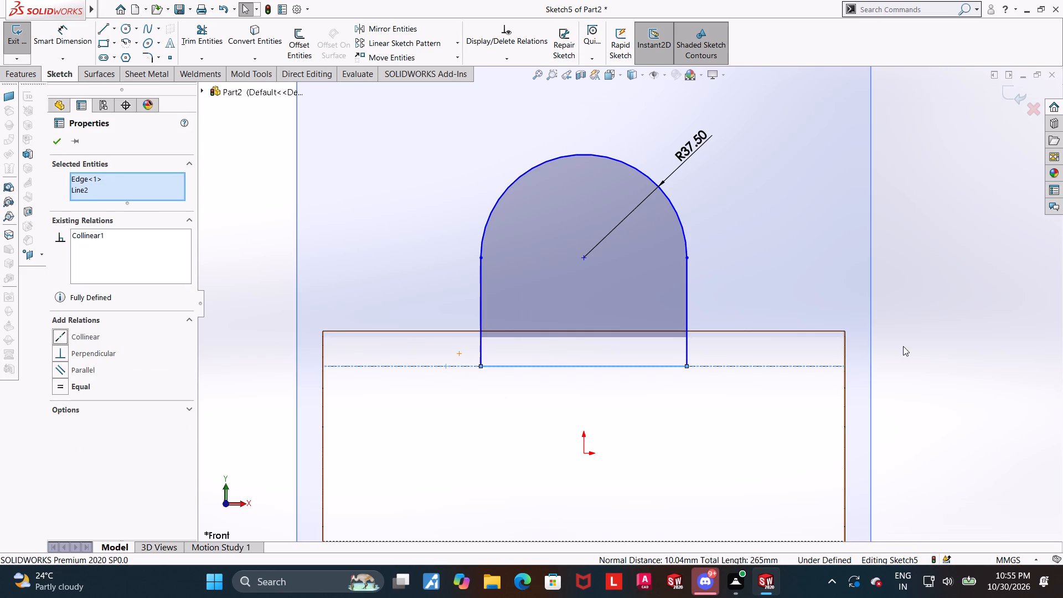
{"action": "left_click", "coordinate": [951, 372]}
Dimension the lug arc's centre 75 mm above the origin.
{"action": "scroll", "coordinate": [930, 367], "scroll_direction": "up", "scroll_amount": 2}
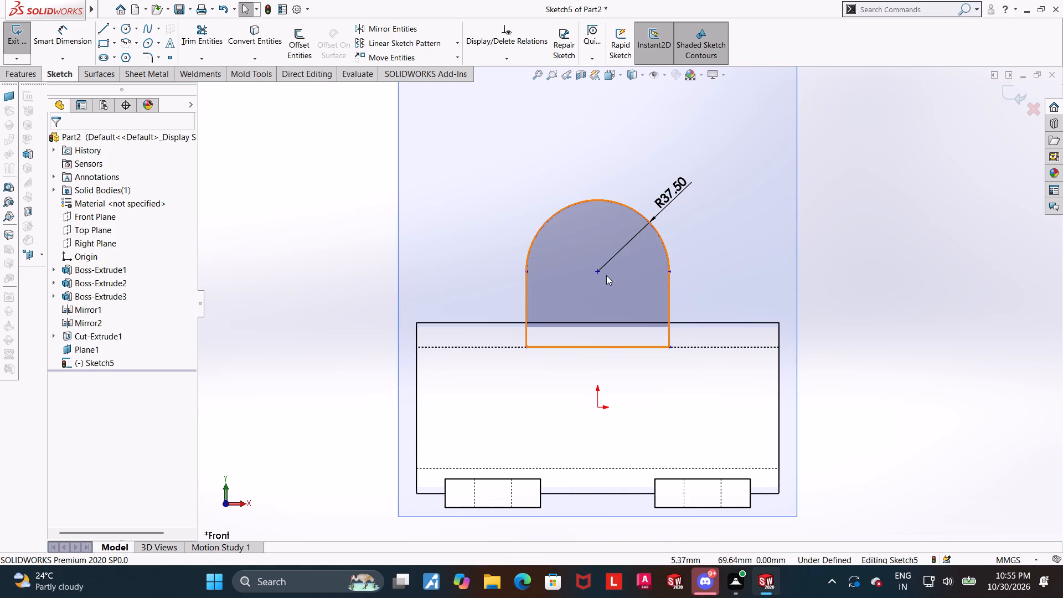
{"action": "left_click", "coordinate": [51, 34]}
{"action": "left_click", "coordinate": [600, 402]}
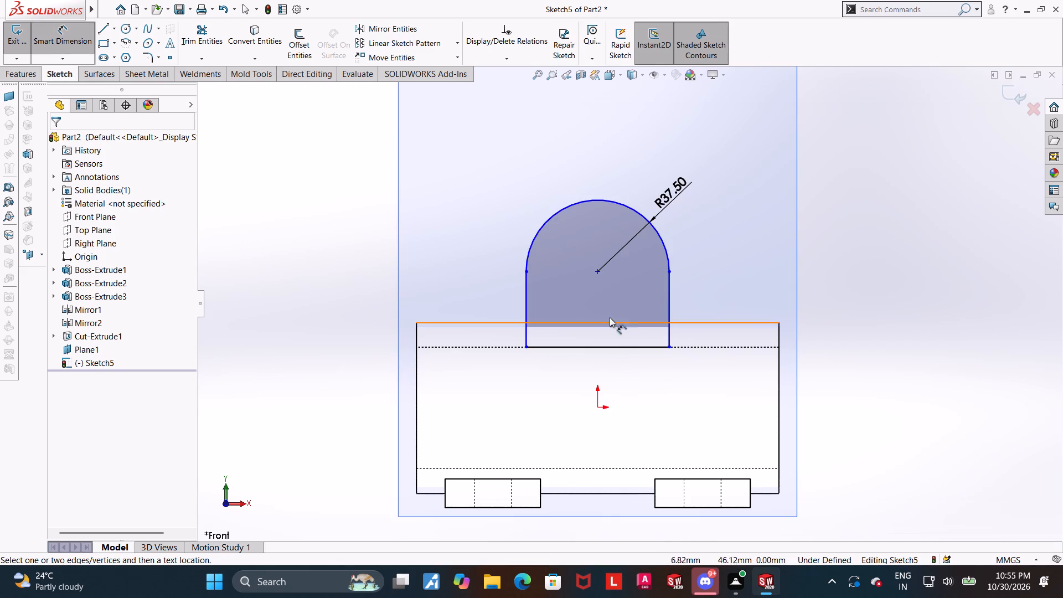
{"action": "left_click", "coordinate": [599, 409]}
{"action": "left_click", "coordinate": [595, 272]}
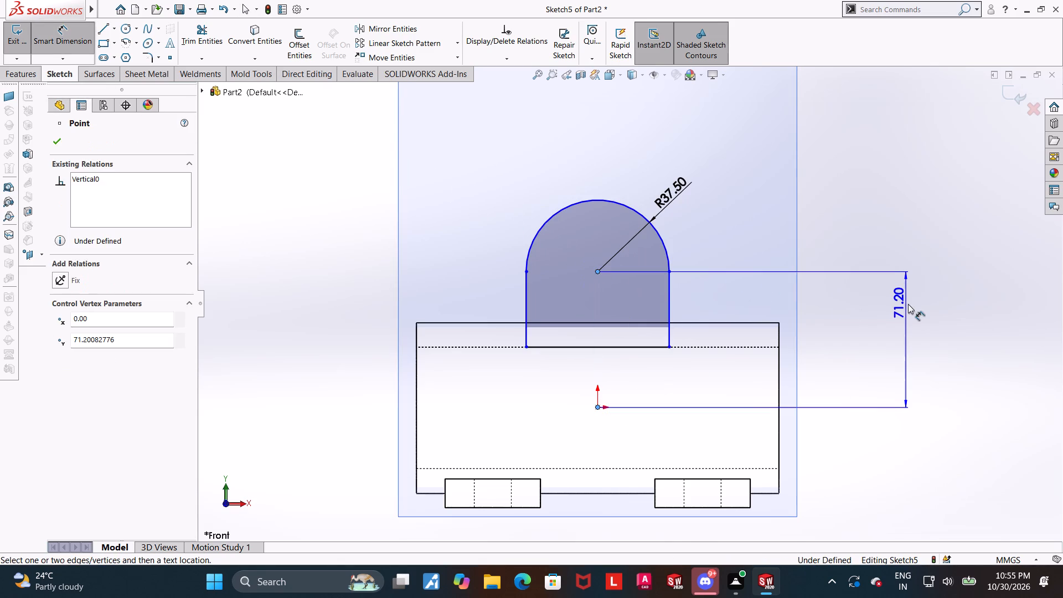
{"action": "left_click", "coordinate": [908, 304]}
{"action": "type", "text": "75"}
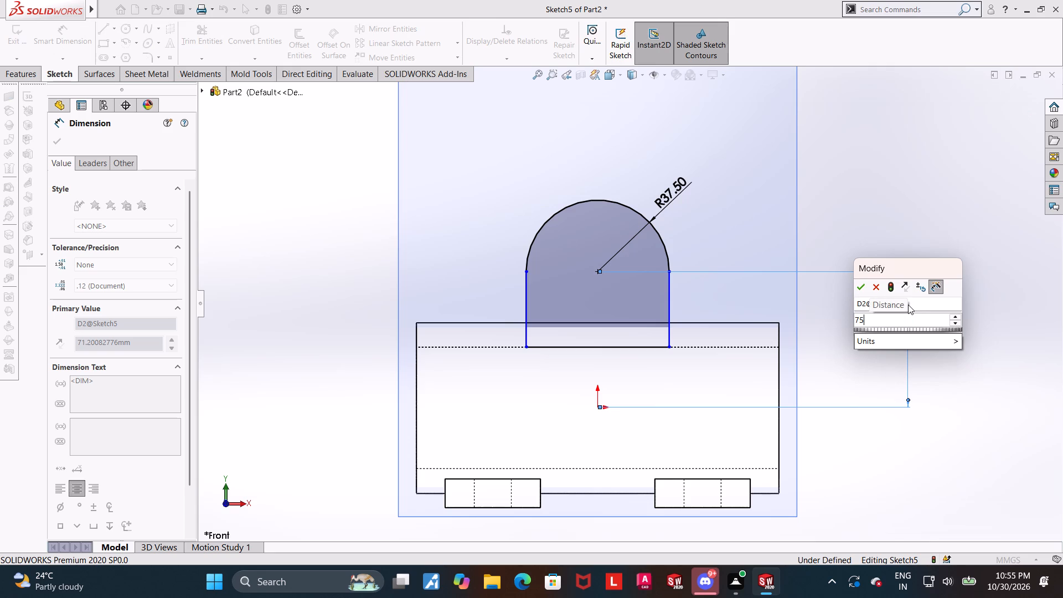
{"action": "key", "text": "Return"}
{"action": "key", "text": "Escape"}
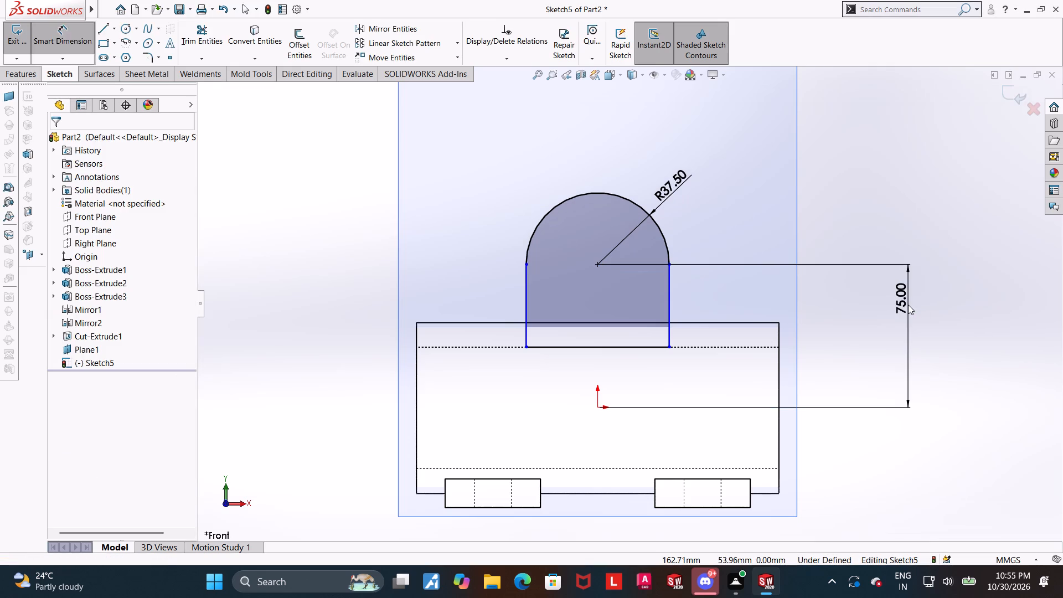
{"action": "left_click", "coordinate": [832, 206]}
Make both vertical lines of the lug profile tangent to its top arc.
{"action": "left_click", "coordinate": [667, 245], "text": "ctrl"}
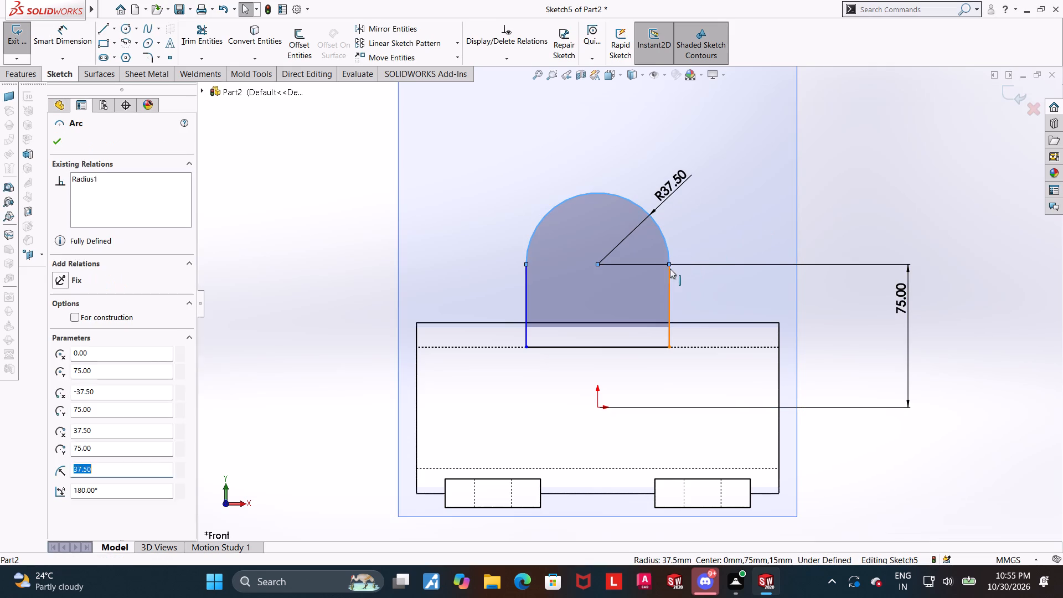
{"action": "left_click", "coordinate": [668, 284], "text": "ctrl"}
{"action": "left_click", "coordinate": [65, 339]}
{"action": "left_click", "coordinate": [400, 287]}
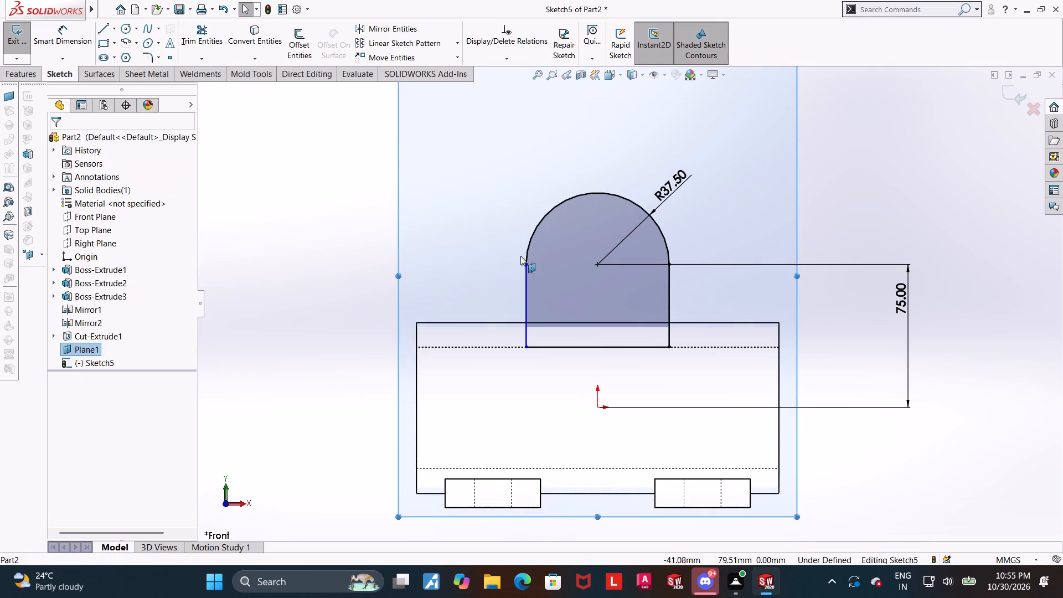
{"action": "left_click", "coordinate": [530, 270]}
{"action": "left_click", "coordinate": [528, 243], "text": "ctrl"}
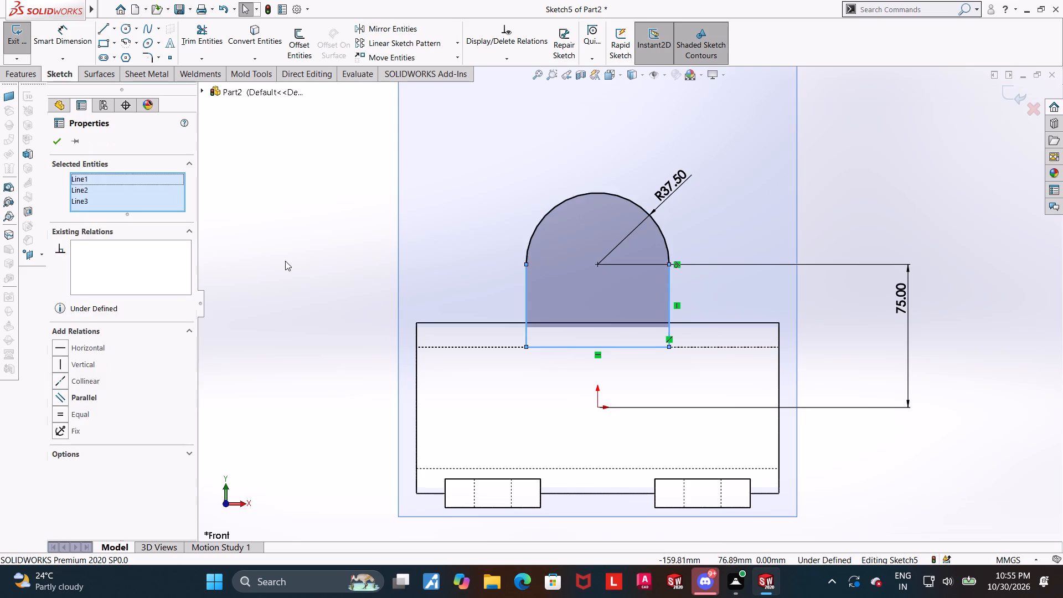
{"action": "left_click", "coordinate": [285, 261]}
{"action": "left_click", "coordinate": [525, 273]}
{"action": "left_click", "coordinate": [532, 241], "text": "ctrl"}
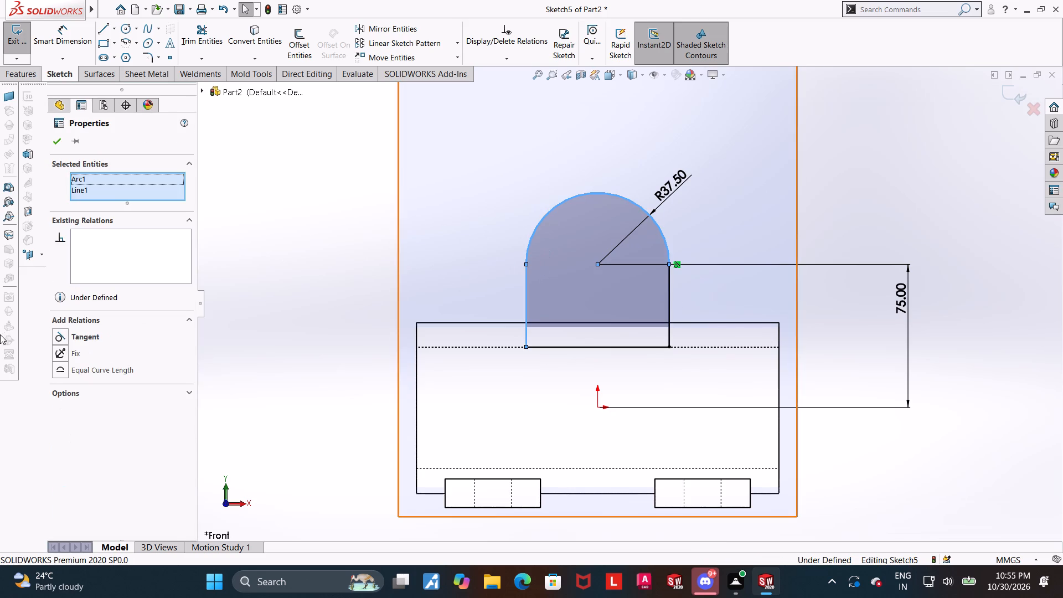
{"action": "left_click", "coordinate": [58, 341]}
{"action": "left_click", "coordinate": [318, 338]}
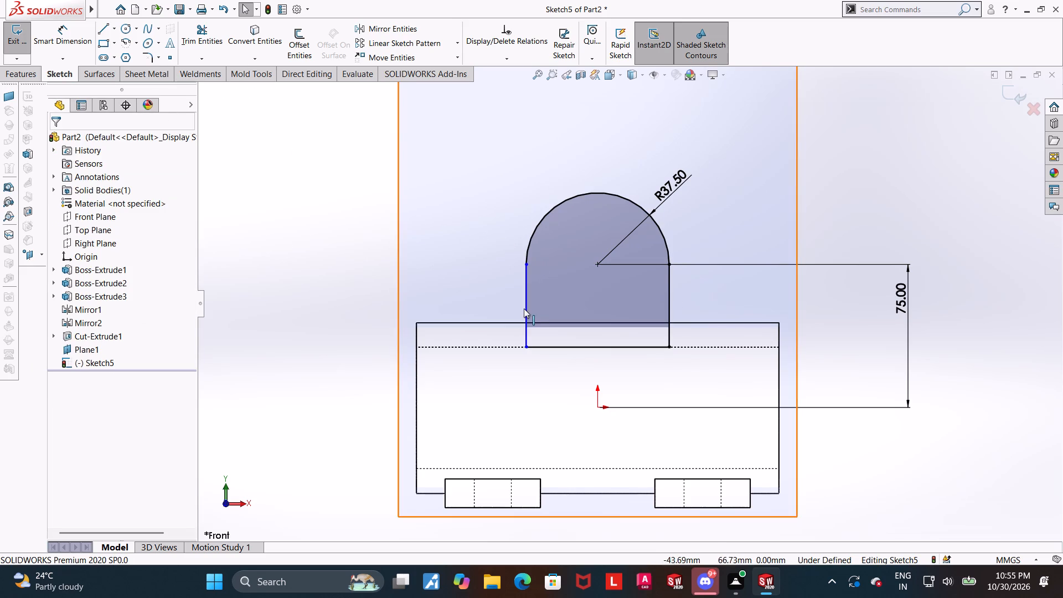
{"action": "left_click", "coordinate": [524, 307]}
{"action": "left_click", "coordinate": [530, 248], "text": "ctrl"}
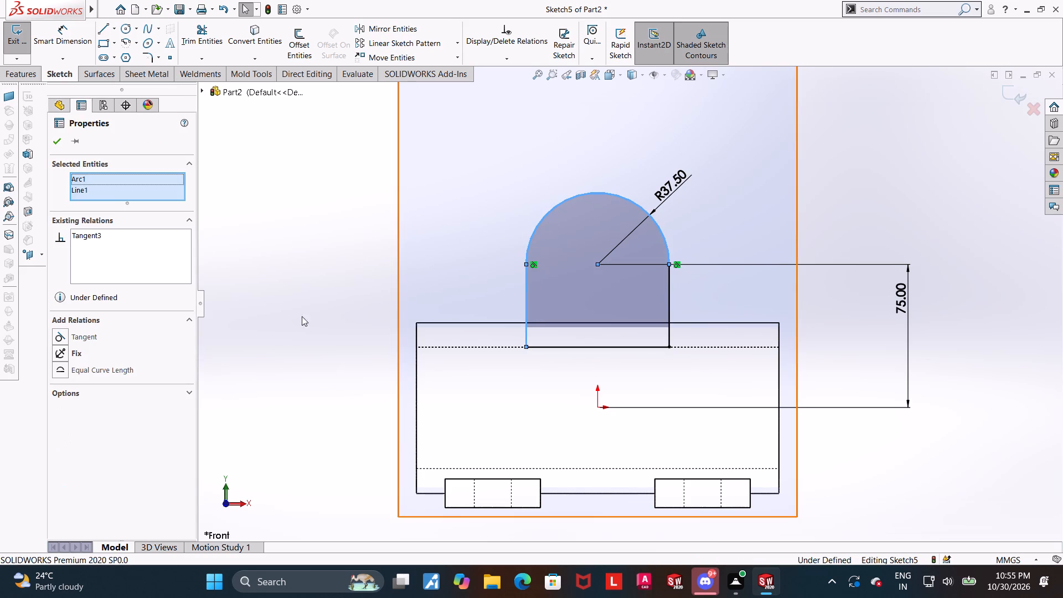
{"action": "left_click", "coordinate": [229, 312]}
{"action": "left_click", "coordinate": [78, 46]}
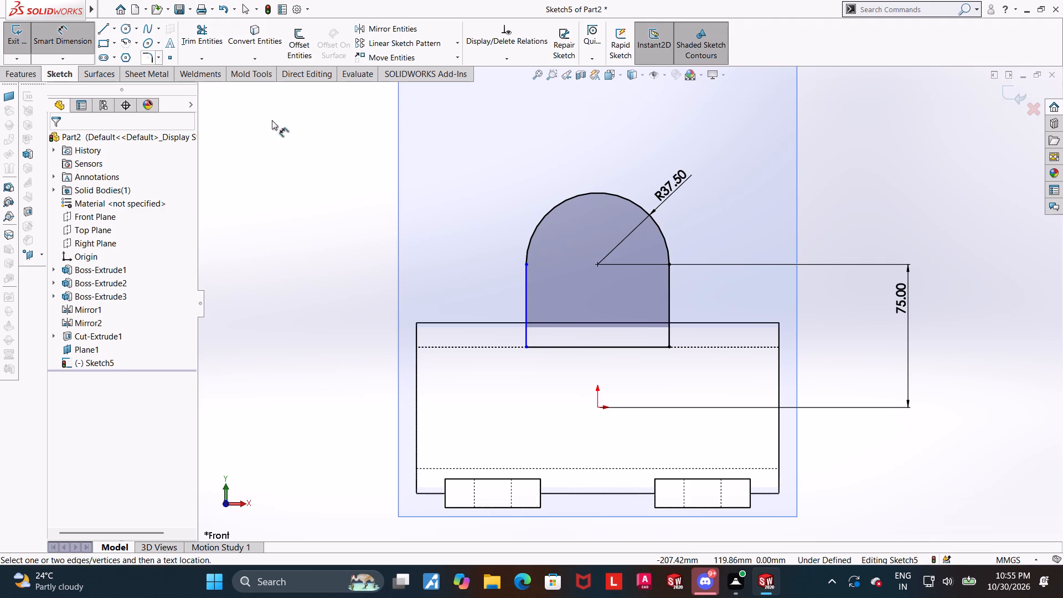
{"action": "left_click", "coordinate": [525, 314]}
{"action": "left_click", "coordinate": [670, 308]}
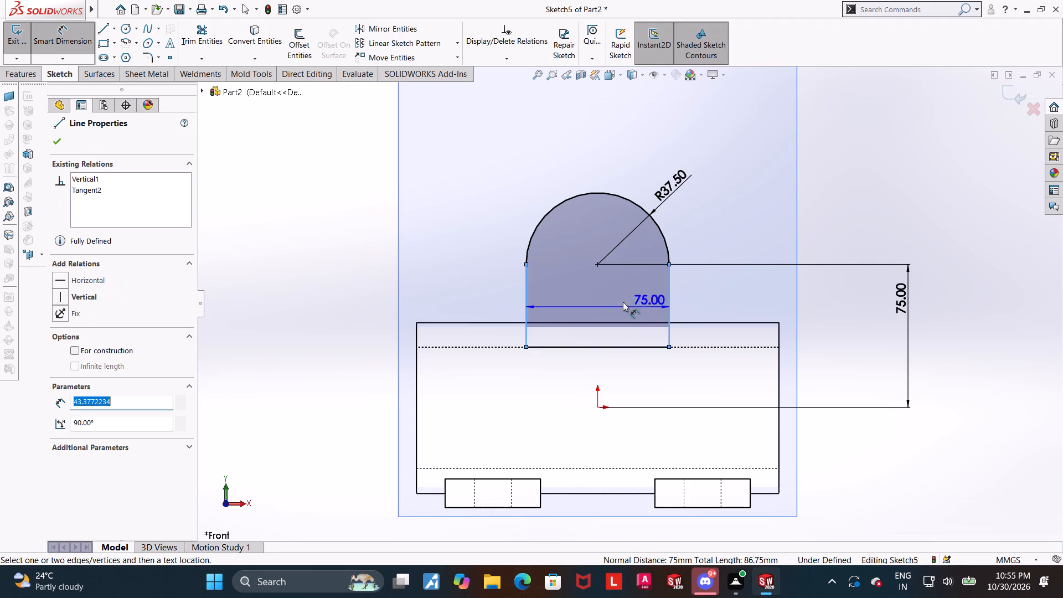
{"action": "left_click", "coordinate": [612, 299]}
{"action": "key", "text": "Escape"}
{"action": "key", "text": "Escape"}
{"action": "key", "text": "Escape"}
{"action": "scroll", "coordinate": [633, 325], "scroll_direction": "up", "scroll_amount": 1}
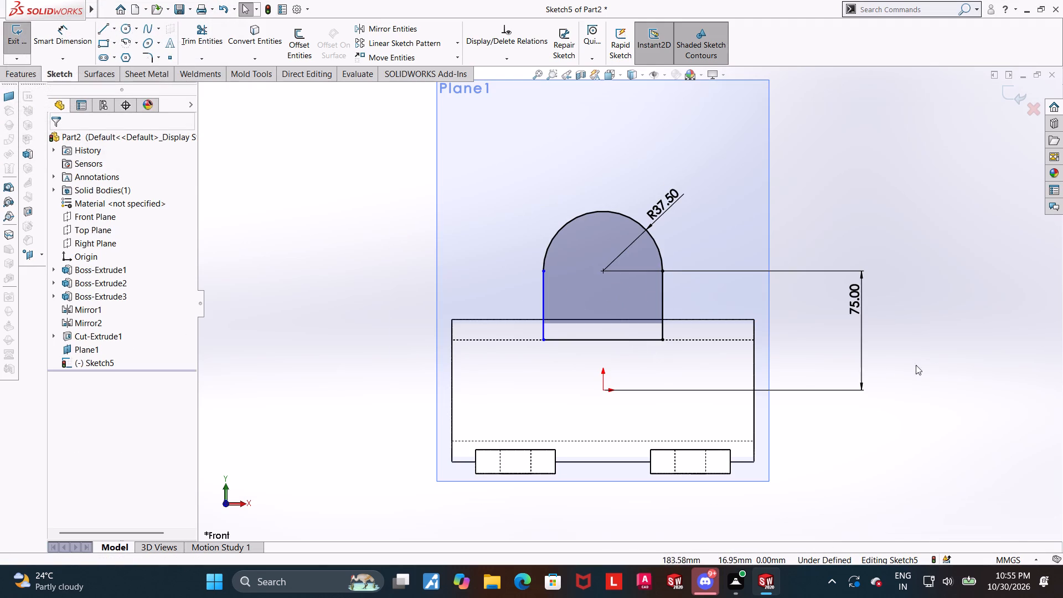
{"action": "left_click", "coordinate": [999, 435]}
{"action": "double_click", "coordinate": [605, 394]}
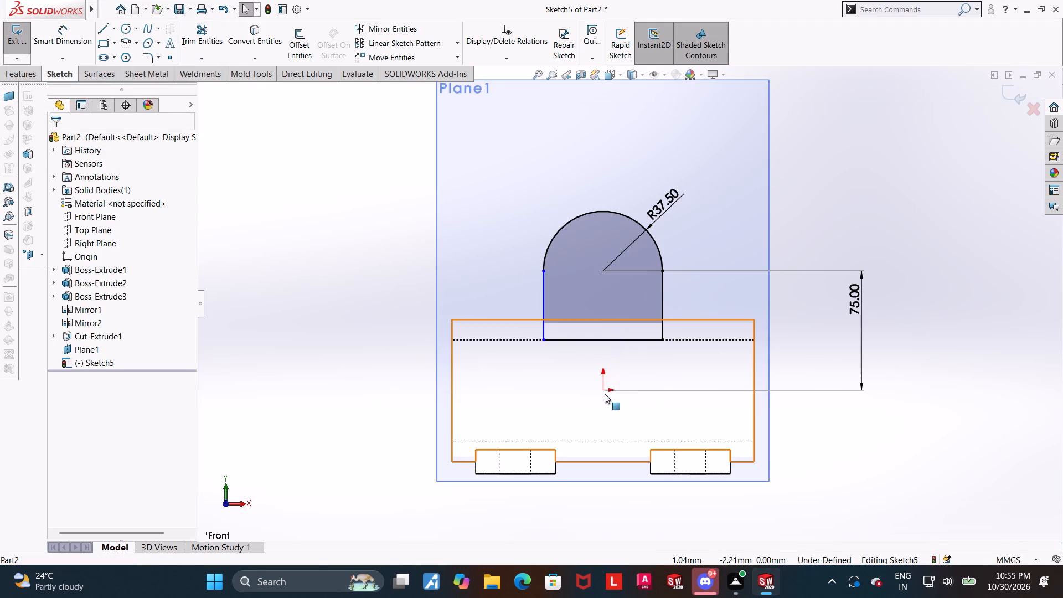
Align the midpoint of the lug profile's base line vertically with the origin.
{"action": "left_click", "coordinate": [885, 421]}
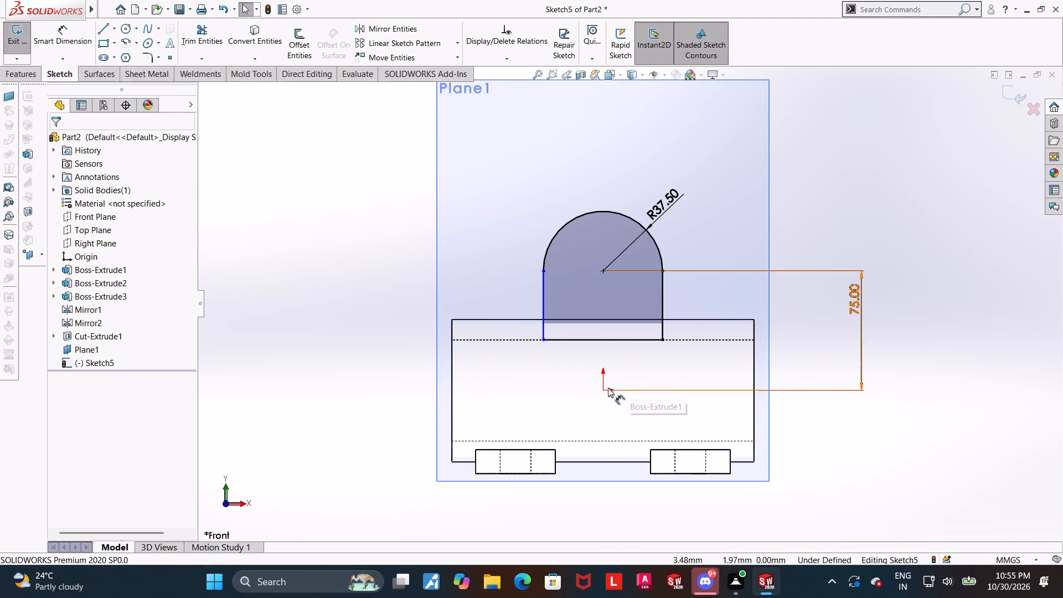
{"action": "left_click", "coordinate": [603, 390]}
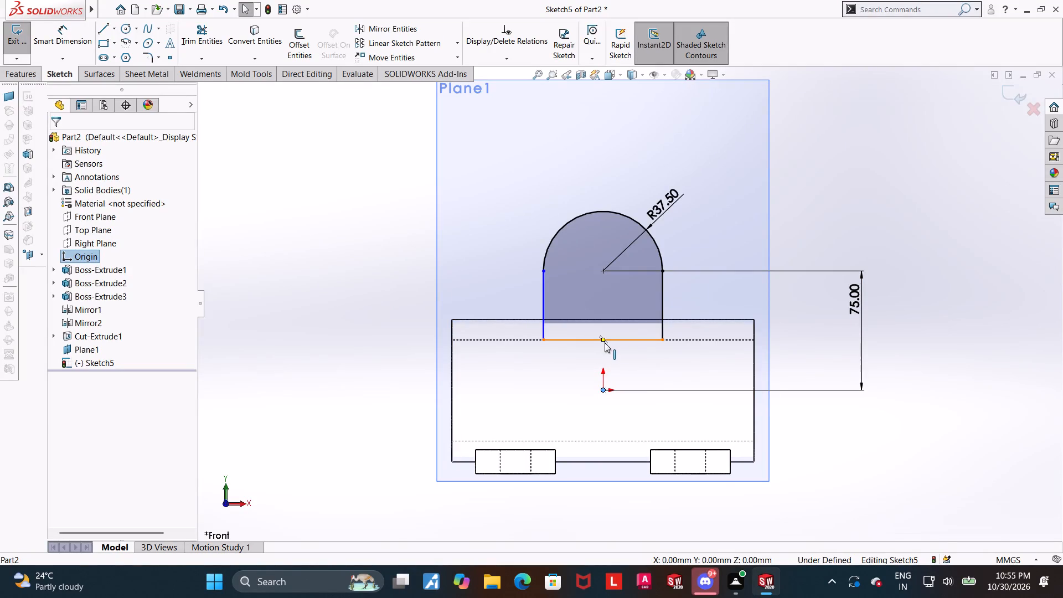
{"action": "left_click", "coordinate": [605, 343], "text": "ctrl"}
{"action": "left_click", "coordinate": [337, 395]}
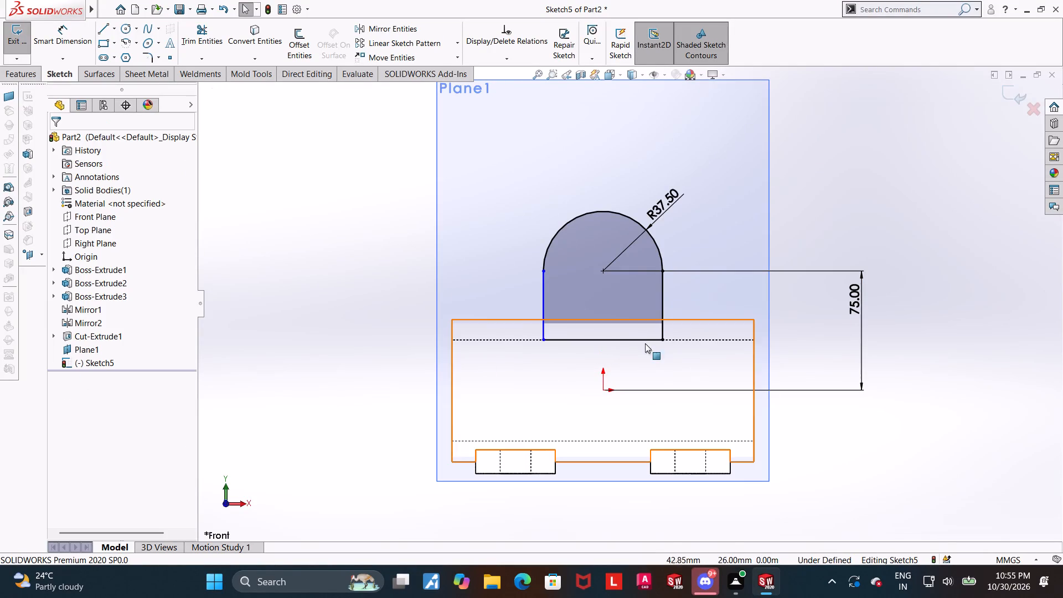
{"action": "left_click", "coordinate": [604, 341]}
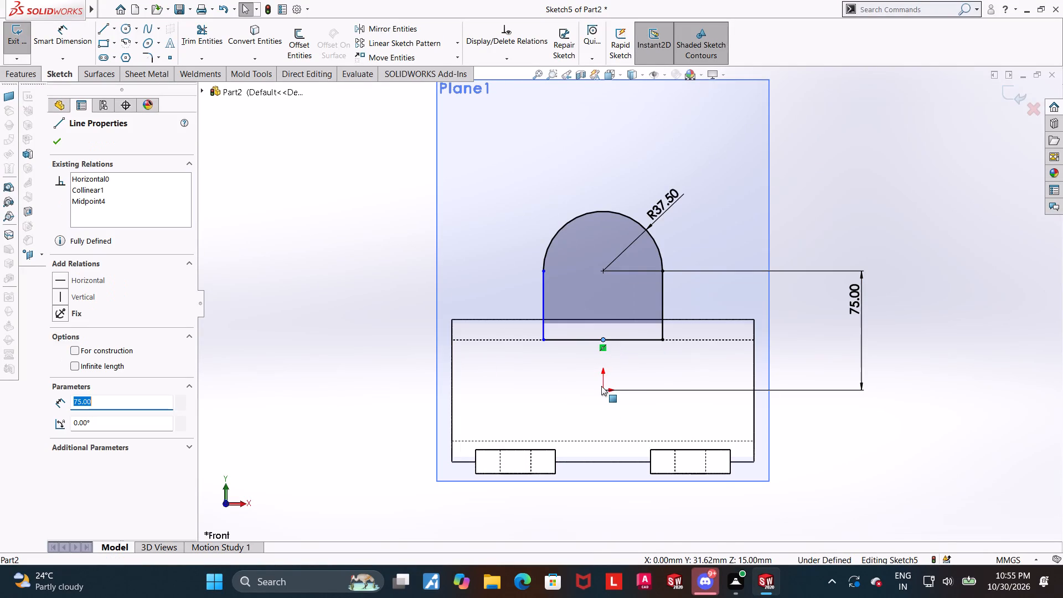
{"action": "left_click", "coordinate": [604, 389], "text": "ctrl"}
{"action": "left_click", "coordinate": [59, 353]}
{"action": "left_click", "coordinate": [388, 365]}
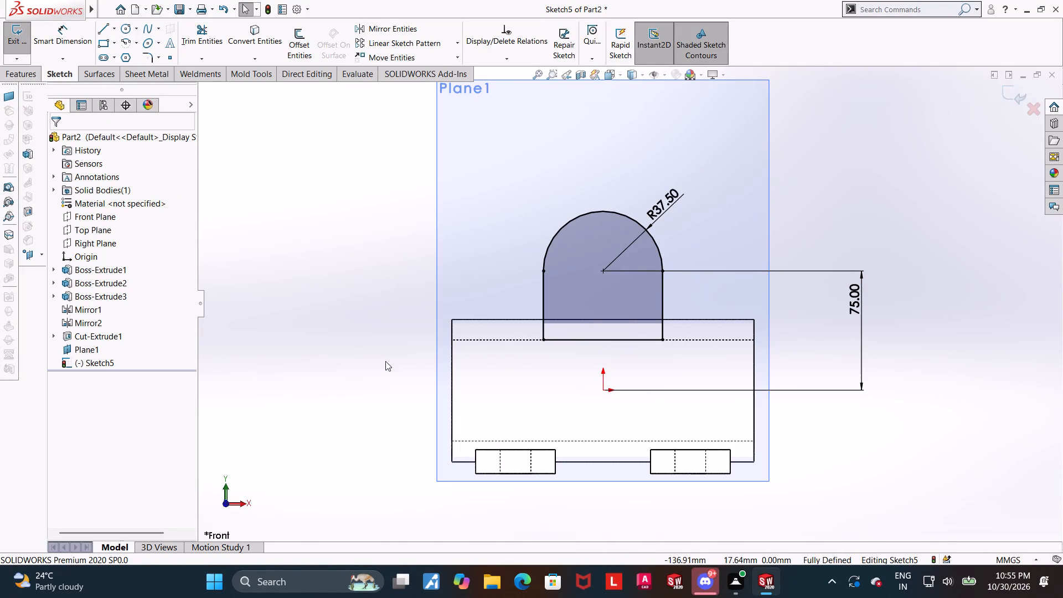
Draw a 37.5 mm diameter circle concentric with the lug's top arc and finish the sketch.
{"action": "scroll", "coordinate": [864, 262], "scroll_direction": "down", "scroll_amount": 1}
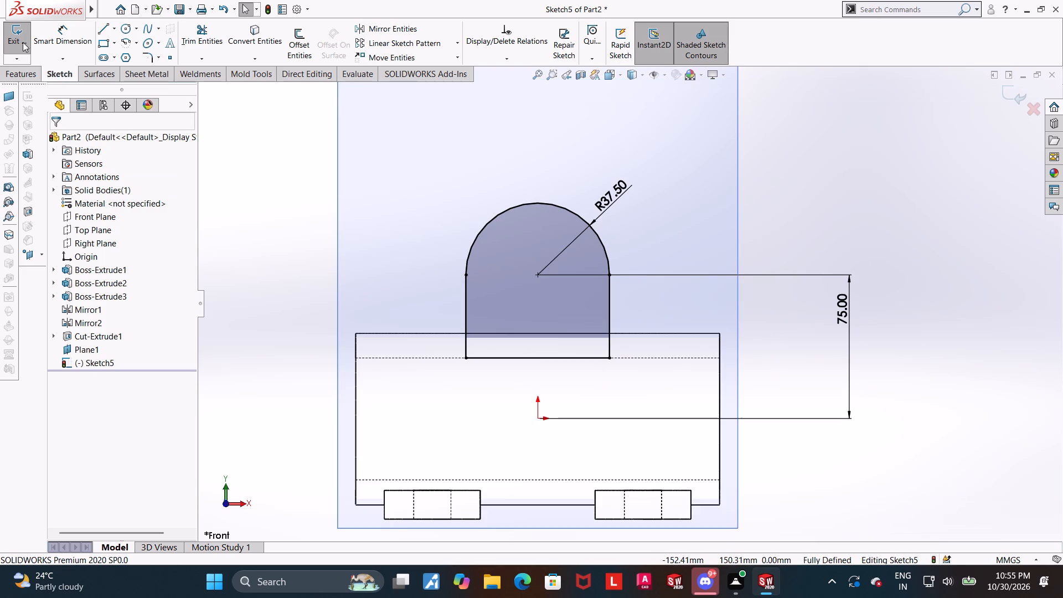
{"action": "left_click", "coordinate": [128, 28]}
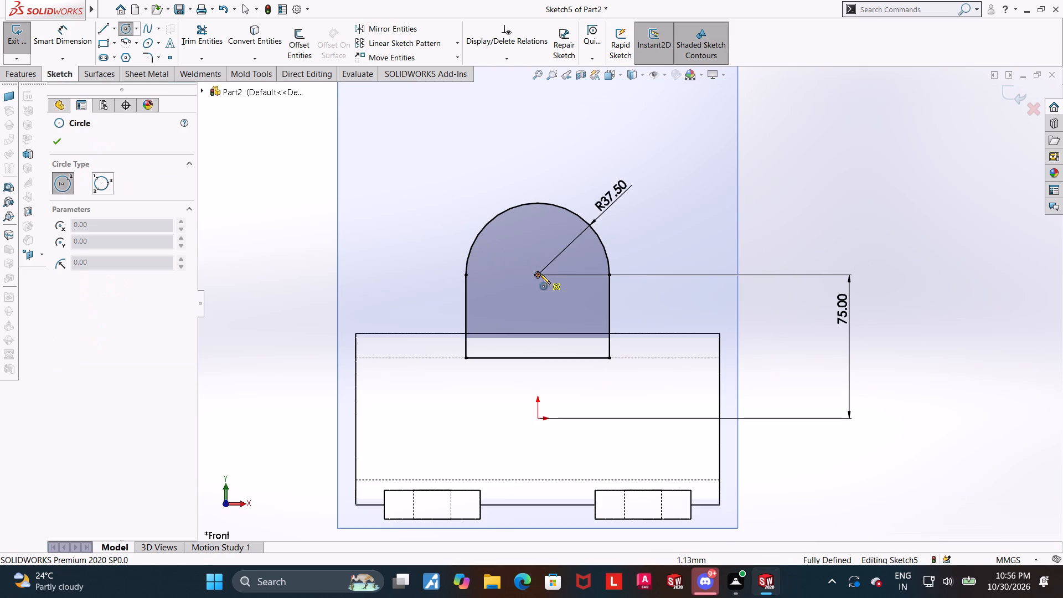
{"action": "left_click", "coordinate": [540, 274]}
{"action": "left_click", "coordinate": [546, 252]}
{"action": "key", "text": "Escape"}
{"action": "left_click", "coordinate": [65, 42]}
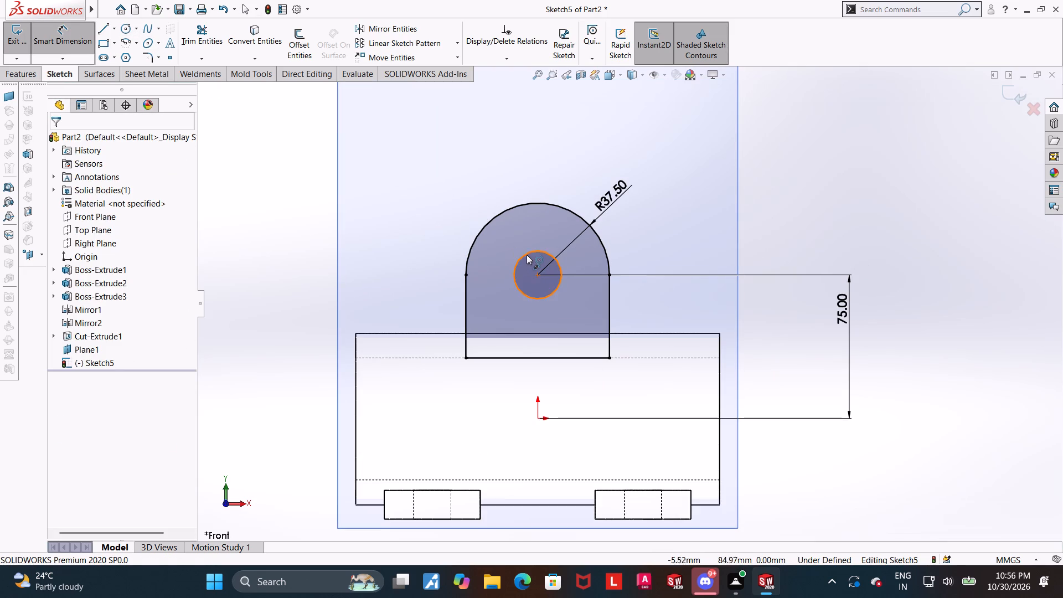
{"action": "left_click", "coordinate": [525, 253]}
{"action": "left_click", "coordinate": [381, 157]}
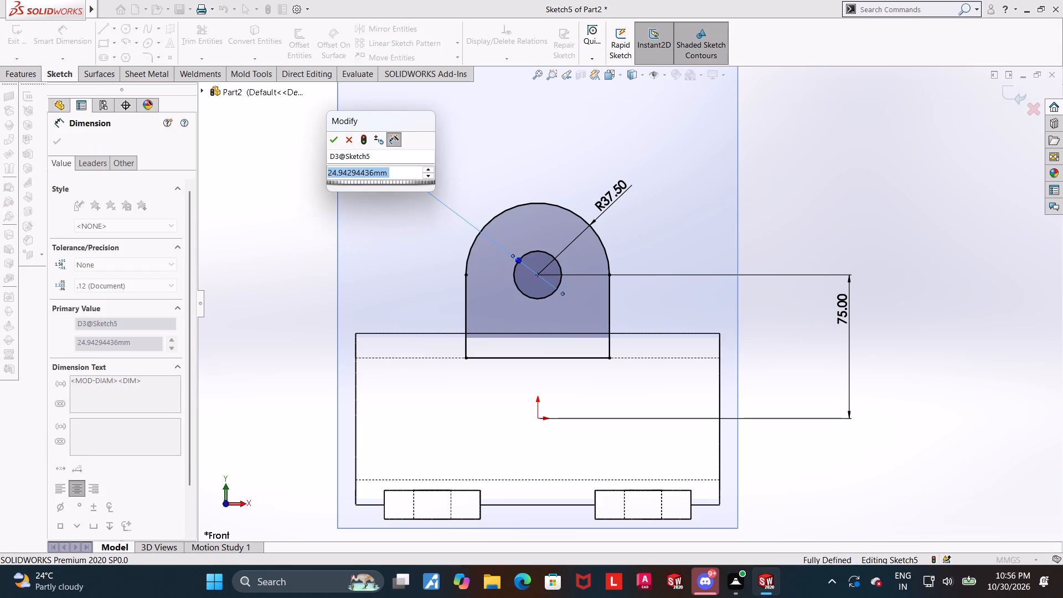
{"action": "type", "text": "37.5"}
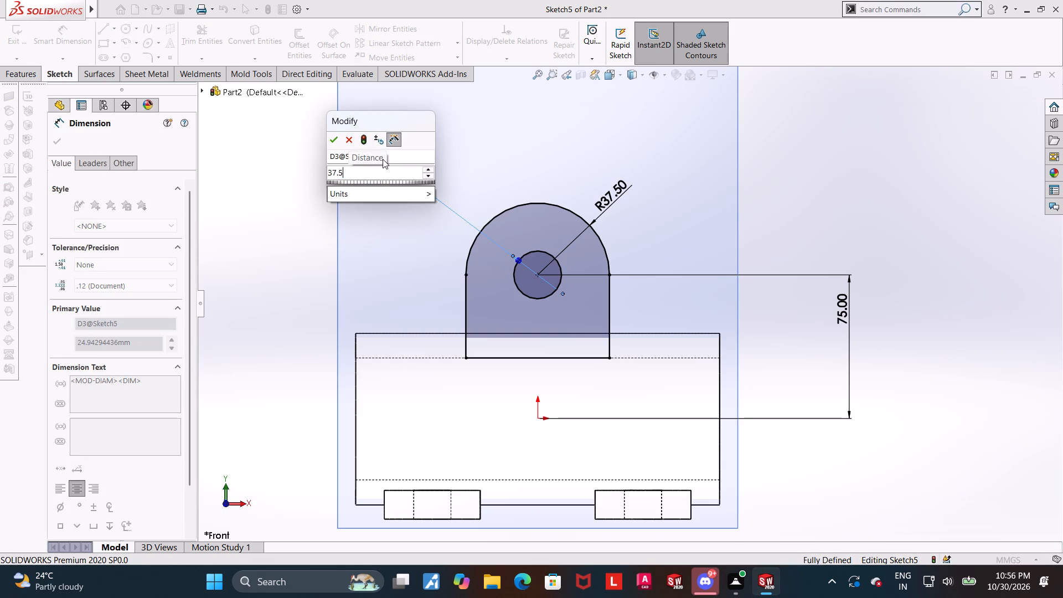
{"action": "key", "text": "Return"}
{"action": "key", "text": "Escape"}
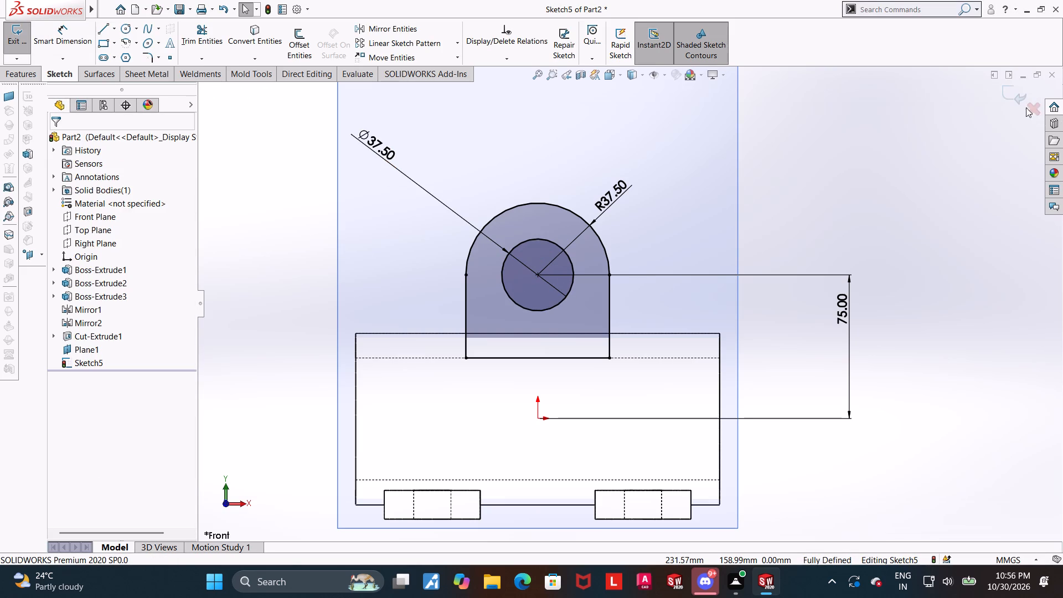
{"action": "left_click", "coordinate": [1016, 100]}
Extrude the lug profile 15 mm blind, pointing away from the slot and merged with the tube.
{"action": "middle_click_drag", "start_coordinate": [881, 195], "coordinate": [768, 209]}
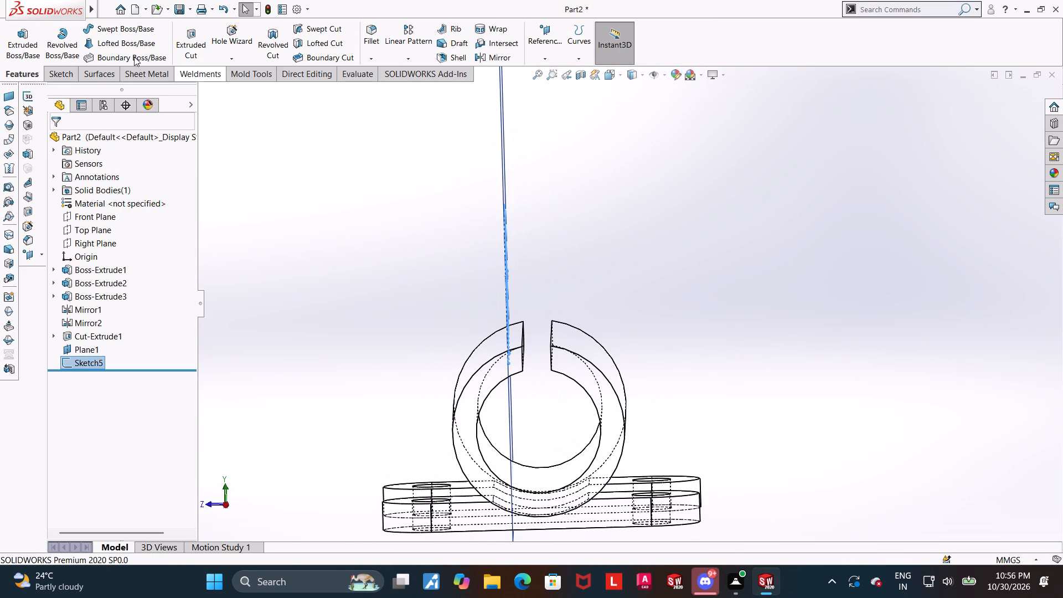
{"action": "left_click", "coordinate": [35, 29]}
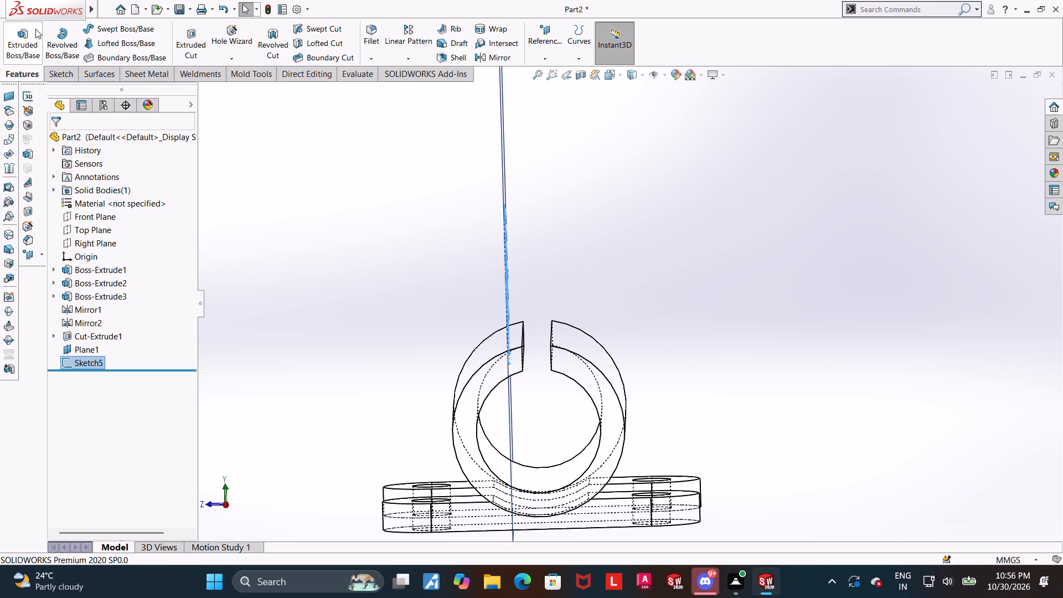
{"action": "middle_click_drag", "start_coordinate": [210, 208], "coordinate": [193, 210]}
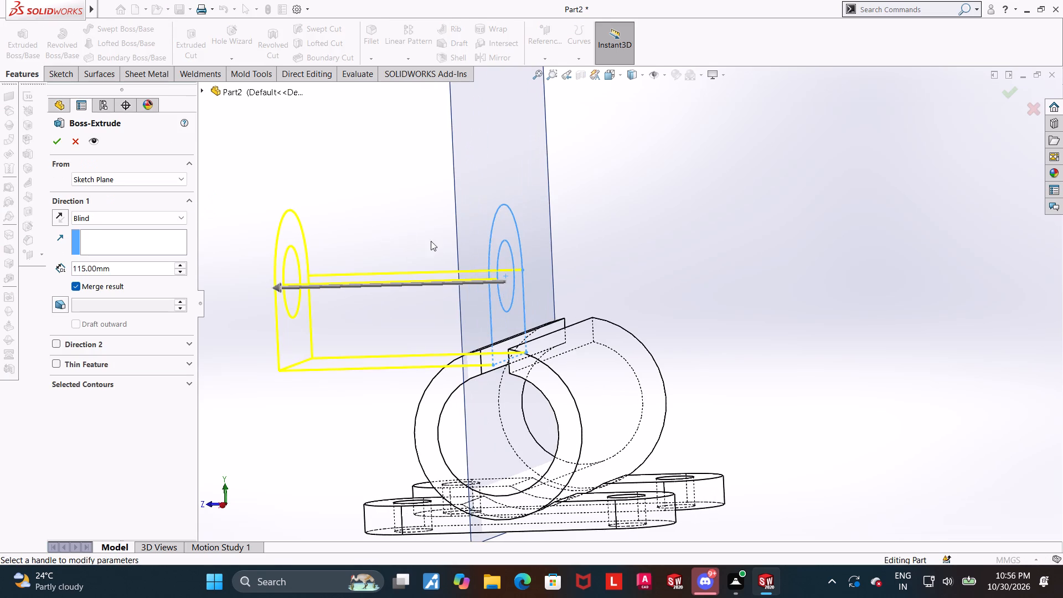
{"action": "middle_click_drag", "start_coordinate": [498, 251], "coordinate": [510, 244]}
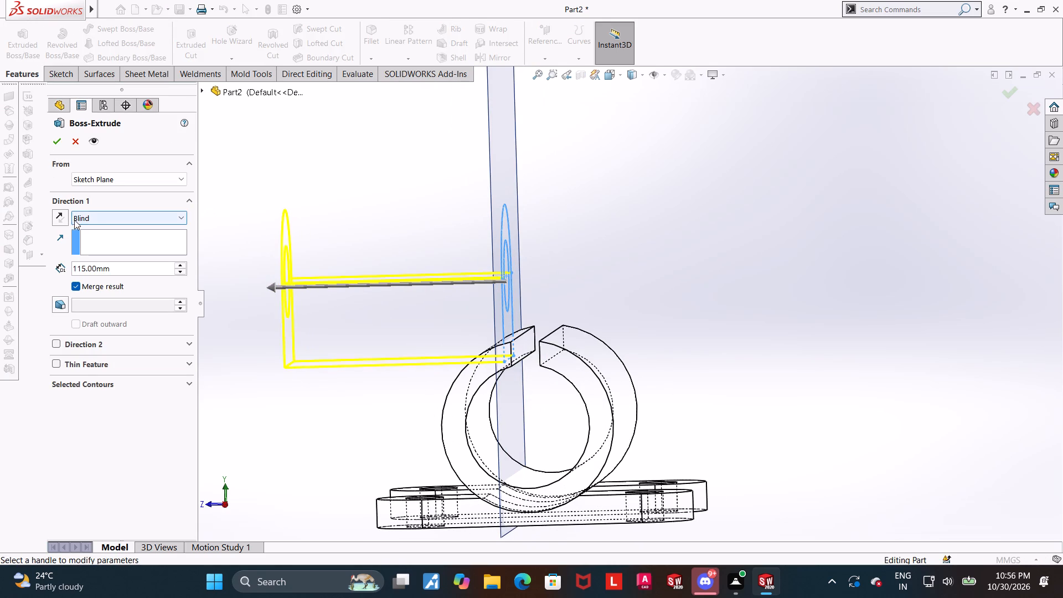
{"action": "left_click", "coordinate": [65, 219]}
{"action": "middle_click_drag", "start_coordinate": [804, 294], "coordinate": [813, 295]}
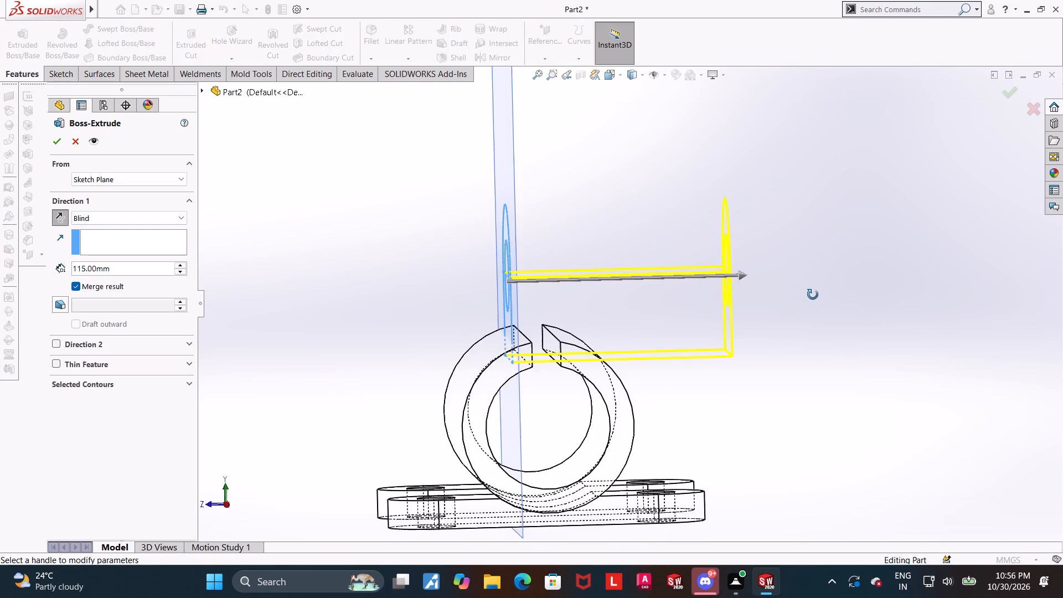
{"action": "middle_click_drag", "start_coordinate": [813, 295], "coordinate": [806, 302]}
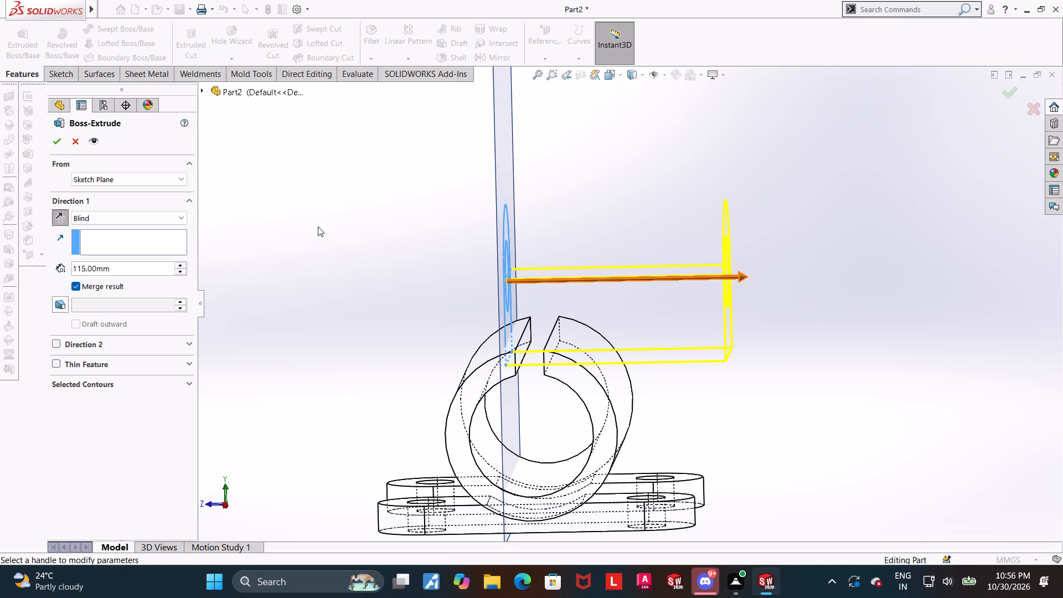
{"action": "left_click", "coordinate": [63, 217]}
{"action": "left_click_drag", "start_coordinate": [123, 270], "coordinate": [0, 269]}
{"action": "type", "text": "15"}
{"action": "key", "text": "Return"}
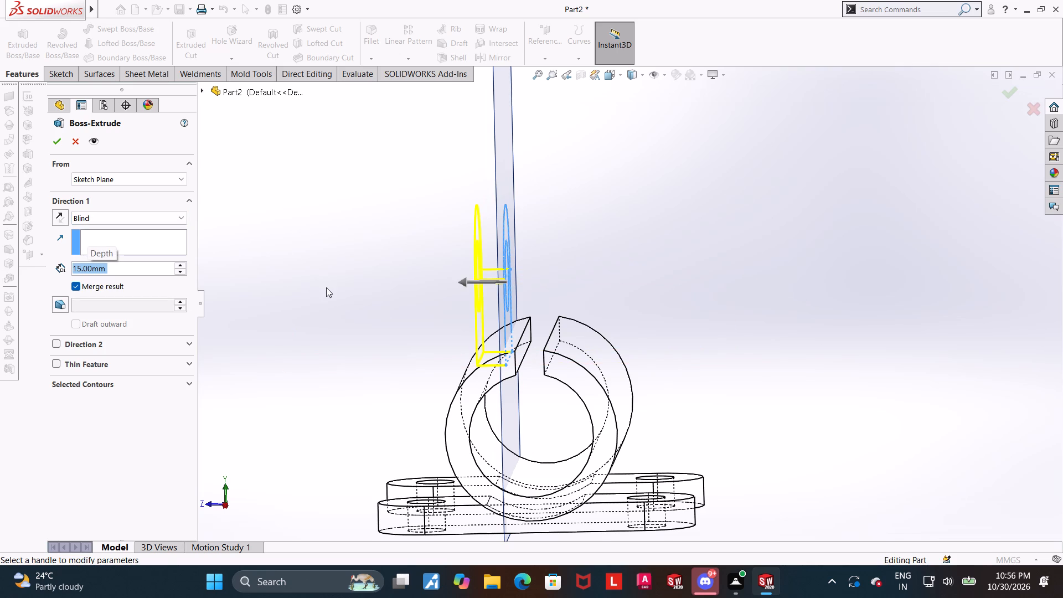
{"action": "middle_click_drag", "start_coordinate": [325, 283], "coordinate": [331, 266]}
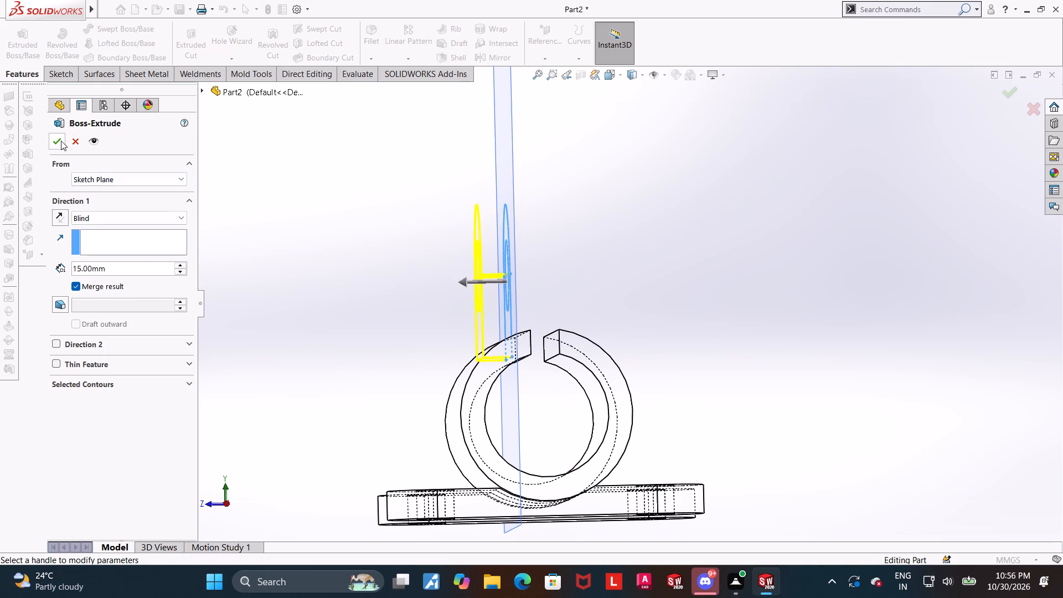
{"action": "left_click", "coordinate": [61, 141]}
Switch the model's display style back to shaded with edges.
{"action": "middle_click_drag", "start_coordinate": [762, 267], "coordinate": [765, 275]}
{"action": "left_click", "coordinate": [638, 75]}
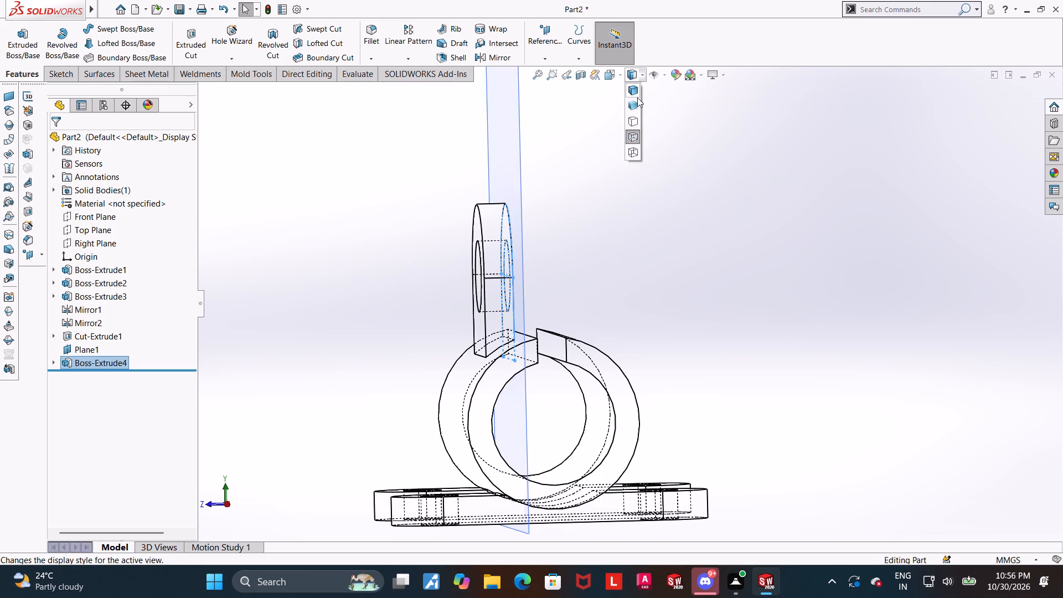
{"action": "left_click", "coordinate": [633, 100]}
{"action": "left_click", "coordinate": [637, 77]}
{"action": "left_click", "coordinate": [637, 92]}
Hide the reference plane Plane1.
{"action": "middle_click_drag", "start_coordinate": [700, 188], "coordinate": [705, 199]}
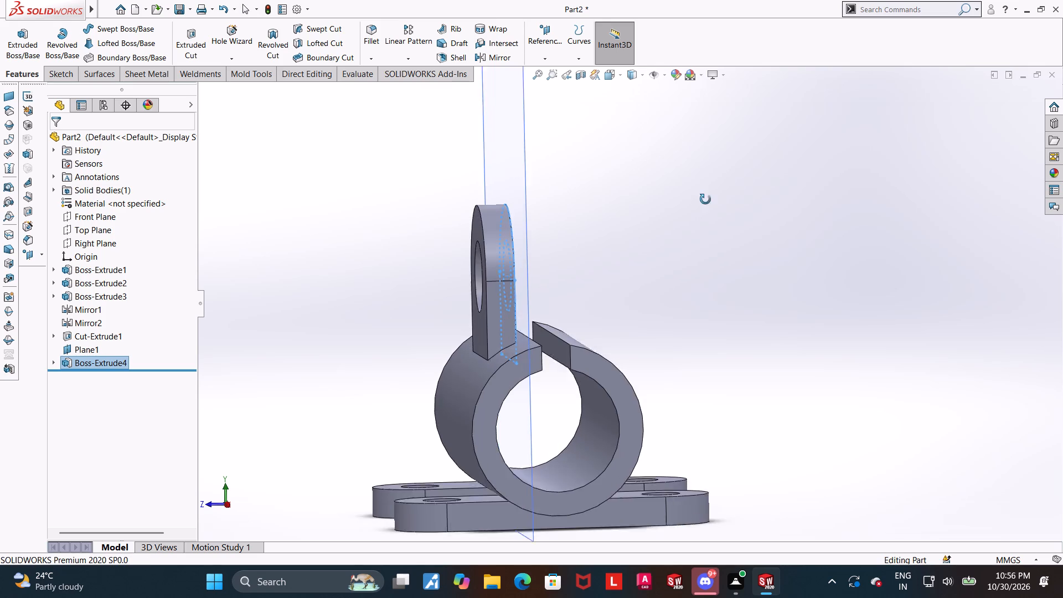
{"action": "middle_click_drag", "start_coordinate": [705, 199], "coordinate": [708, 204]}
{"action": "middle_click_drag", "start_coordinate": [657, 254], "coordinate": [639, 255]}
{"action": "middle_click_drag", "start_coordinate": [581, 189], "coordinate": [556, 184]}
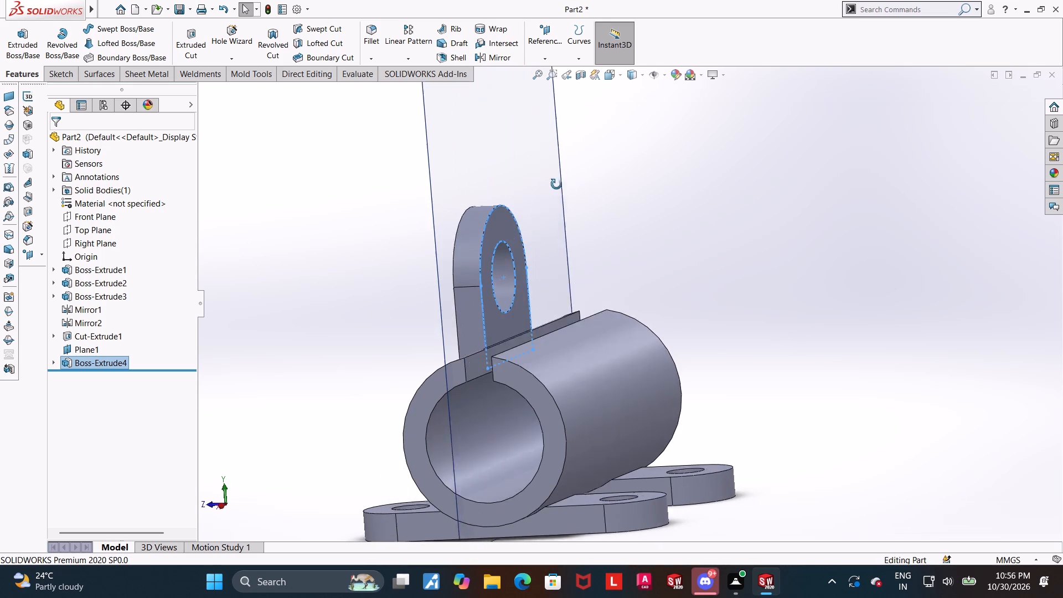
{"action": "middle_click_drag", "start_coordinate": [556, 184], "coordinate": [555, 184]}
{"action": "right_click", "coordinate": [77, 351]}
{"action": "left_click", "coordinate": [106, 313]}
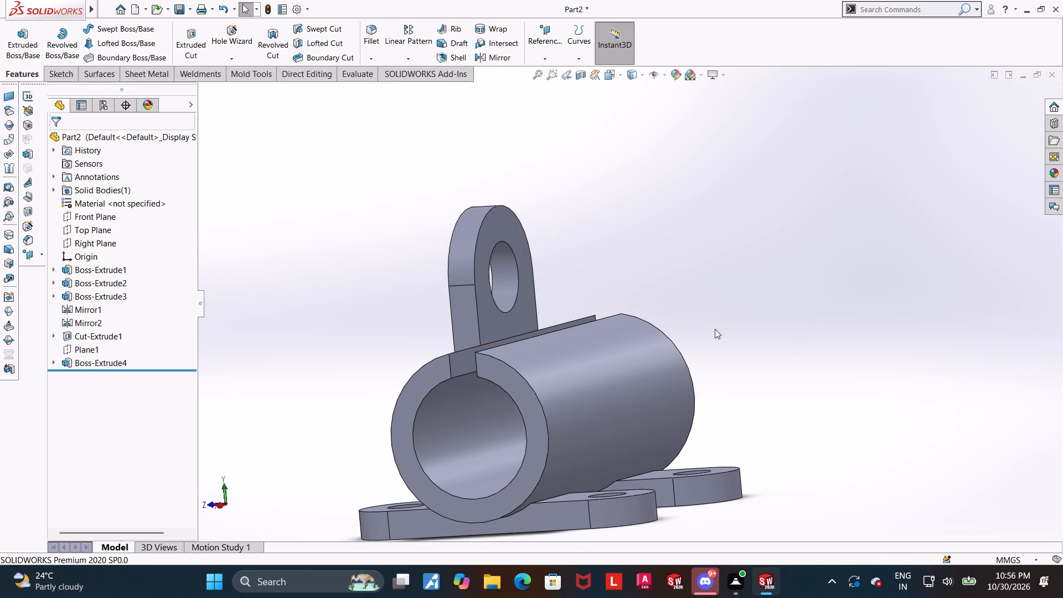
Mirror the extruded lug, Boss-Extrude4, about the Front Plane.
{"action": "middle_click_drag", "start_coordinate": [726, 324], "coordinate": [746, 359]}
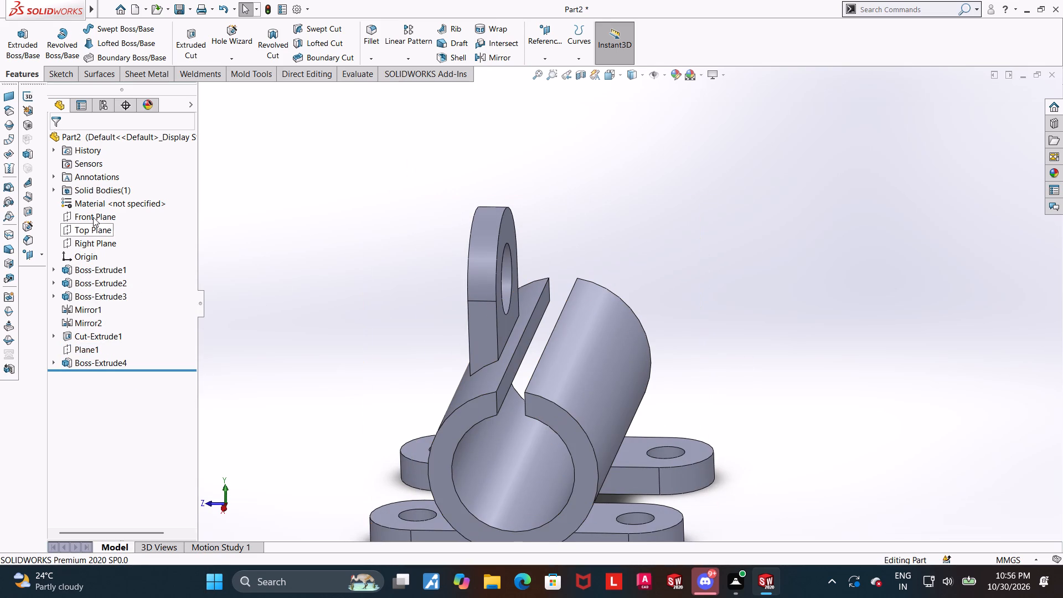
{"action": "left_click", "coordinate": [93, 217]}
{"action": "middle_click_drag", "start_coordinate": [370, 262], "coordinate": [376, 261]}
{"action": "left_click", "coordinate": [489, 59]}
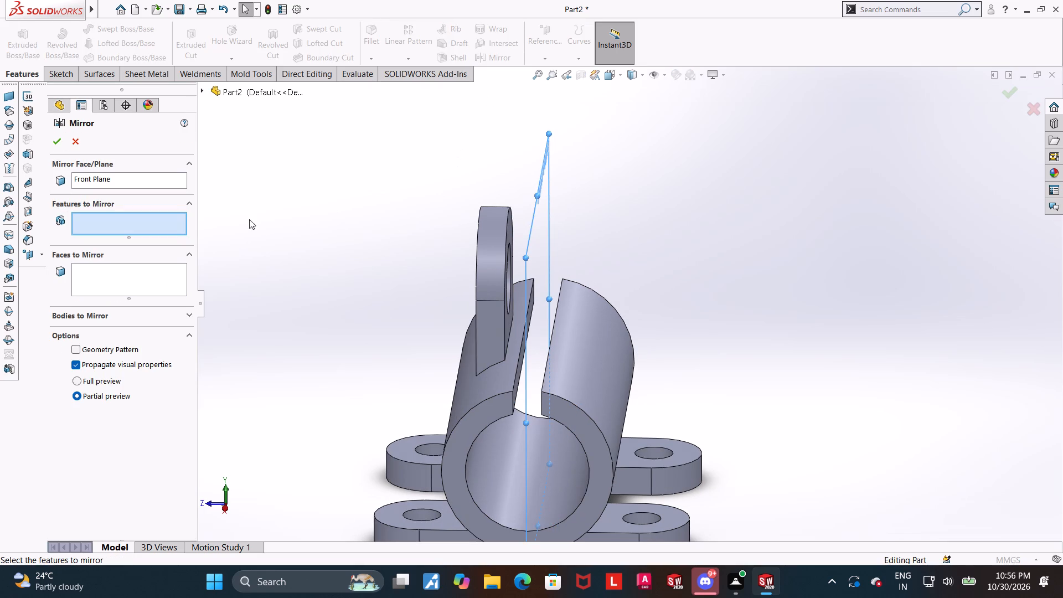
{"action": "left_click", "coordinate": [205, 91]}
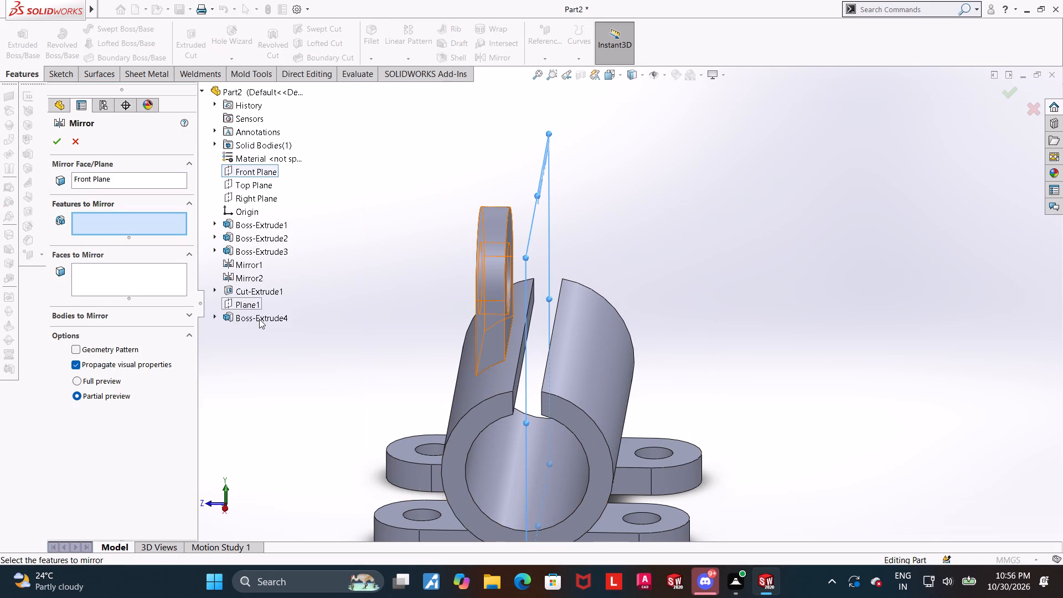
{"action": "left_click", "coordinate": [259, 319]}
{"action": "left_click", "coordinate": [54, 141]}
{"action": "left_click", "coordinate": [417, 296]}
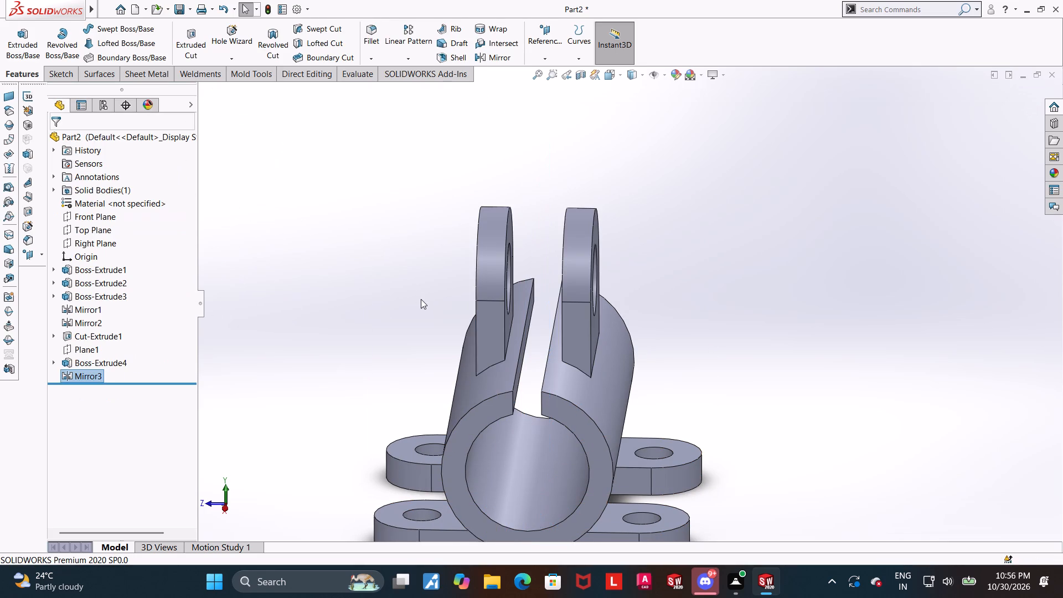
Examine the two lugs and the slot from several angles, ending in an isometric view.
{"action": "middle_click_drag", "start_coordinate": [462, 299], "coordinate": [492, 266]}
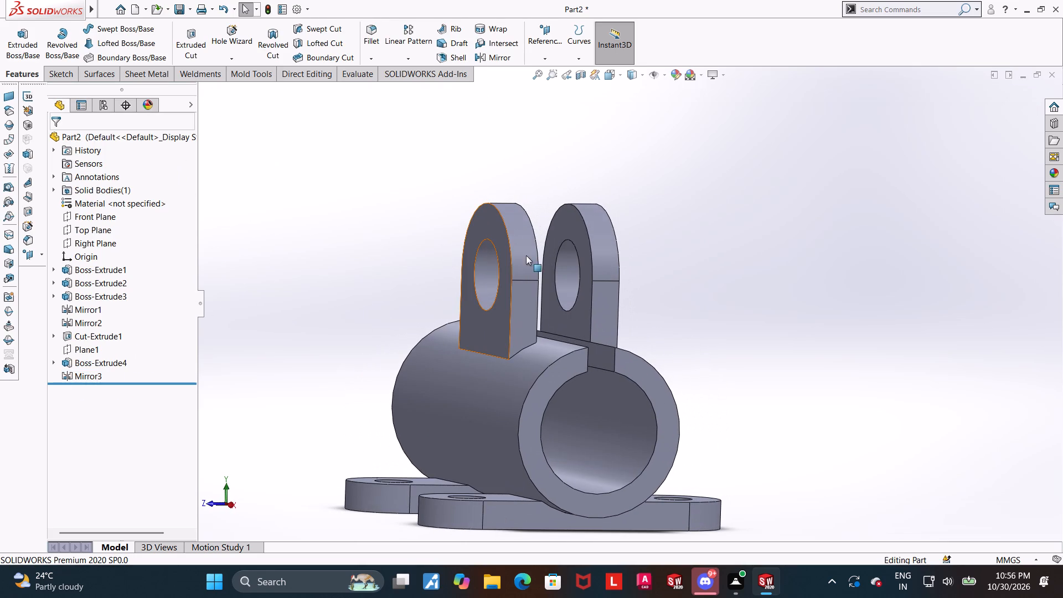
{"action": "key", "text": "ctrl+7"}
{"action": "scroll", "coordinate": [732, 292], "scroll_direction": "down", "scroll_amount": 2}
{"action": "middle_click_drag", "start_coordinate": [723, 288], "coordinate": [650, 267]}
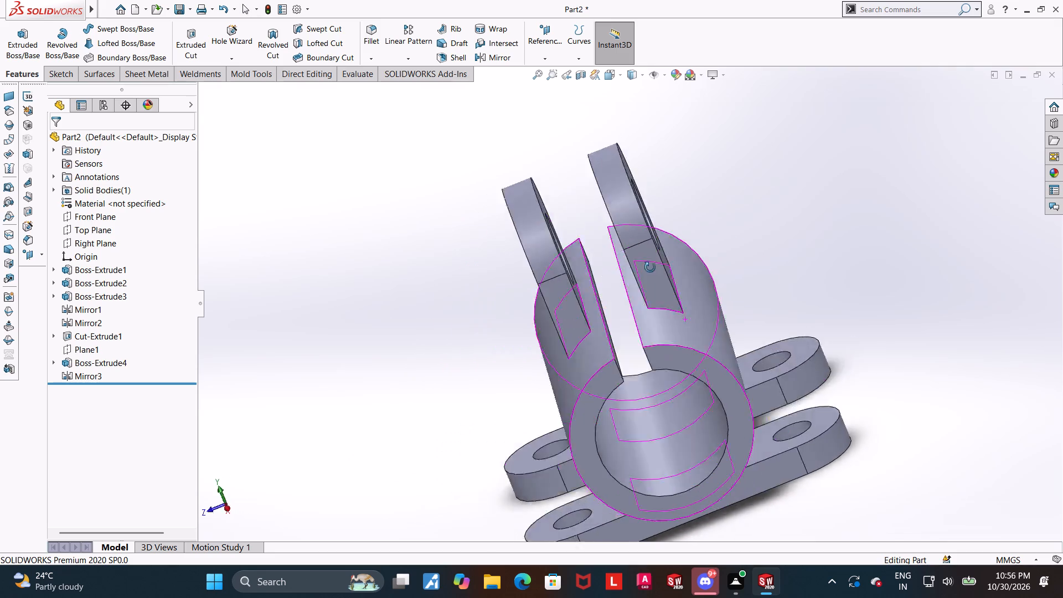
{"action": "middle_click_drag", "start_coordinate": [650, 267], "coordinate": [655, 310]}
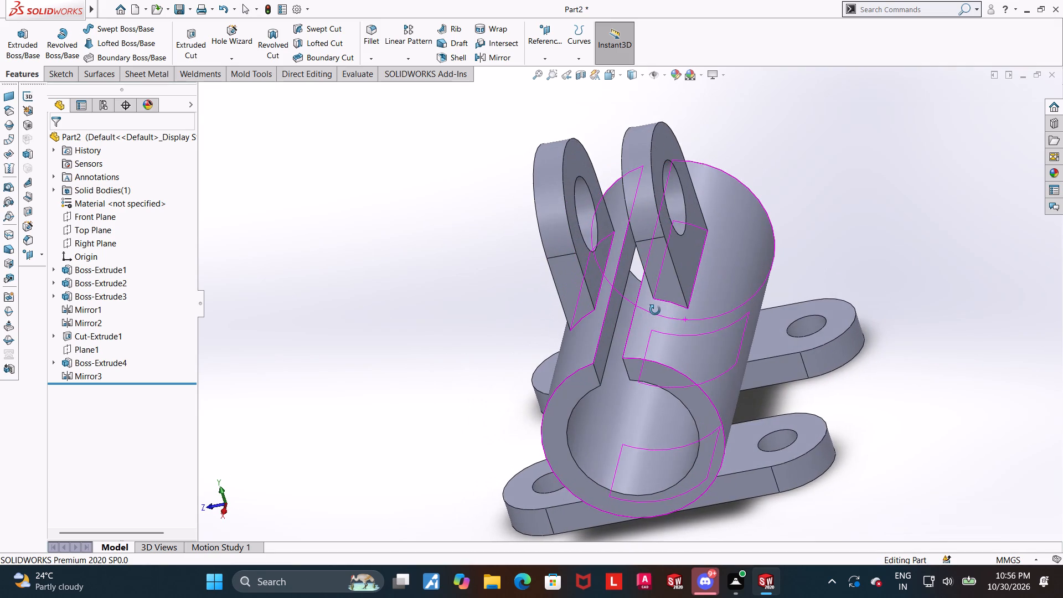
{"action": "middle_click_drag", "start_coordinate": [655, 310], "coordinate": [643, 317]}
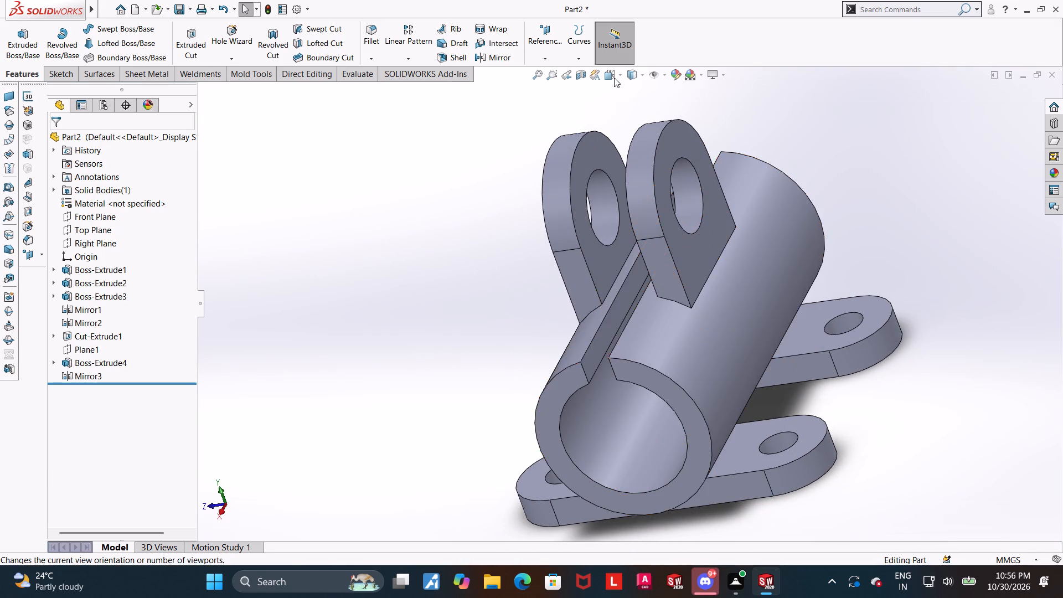
{"action": "left_click", "coordinate": [614, 78]}
{"action": "left_click", "coordinate": [526, 321]}
{"action": "scroll", "coordinate": [736, 289], "scroll_direction": "down", "scroll_amount": 1}
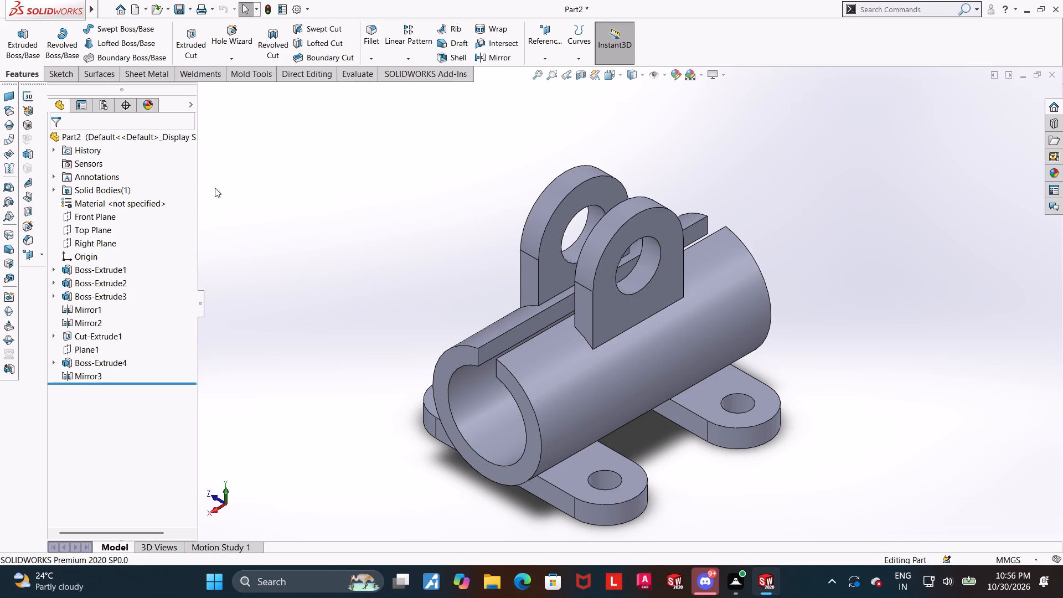
Apply an orange colour from the standard swatches to the whole part.
{"action": "right_click", "coordinate": [164, 142]}
{"action": "left_click", "coordinate": [185, 125]}
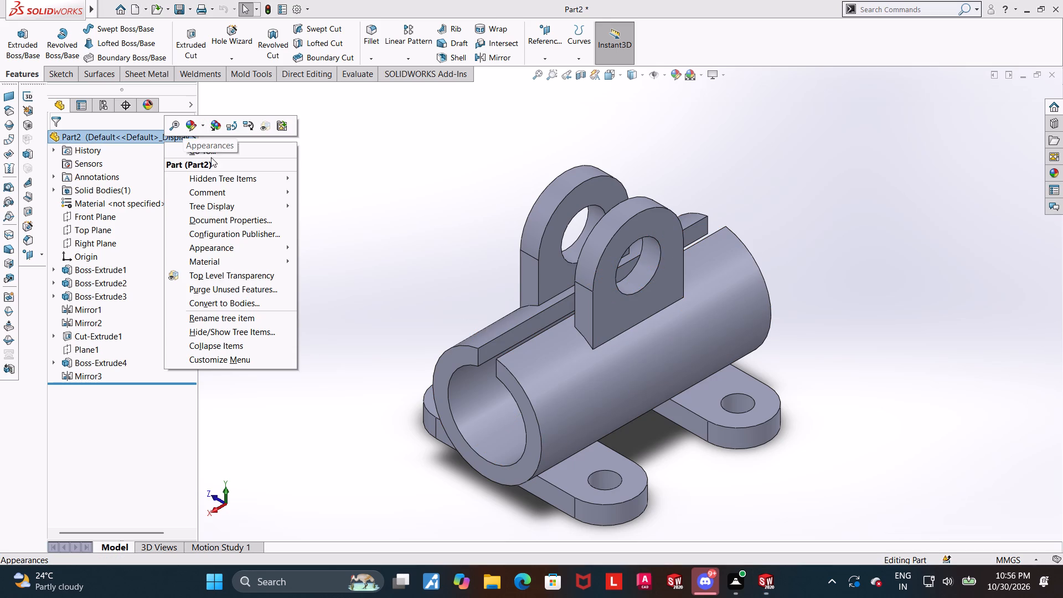
{"action": "left_click", "coordinate": [195, 128]}
{"action": "left_click", "coordinate": [215, 147]}
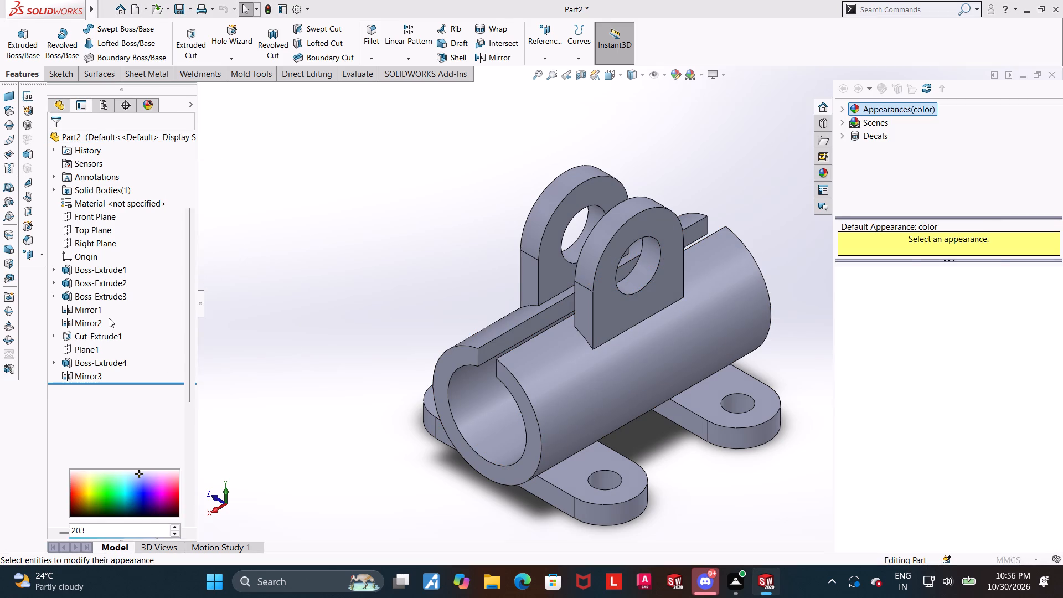
{"action": "left_click", "coordinate": [92, 420]}
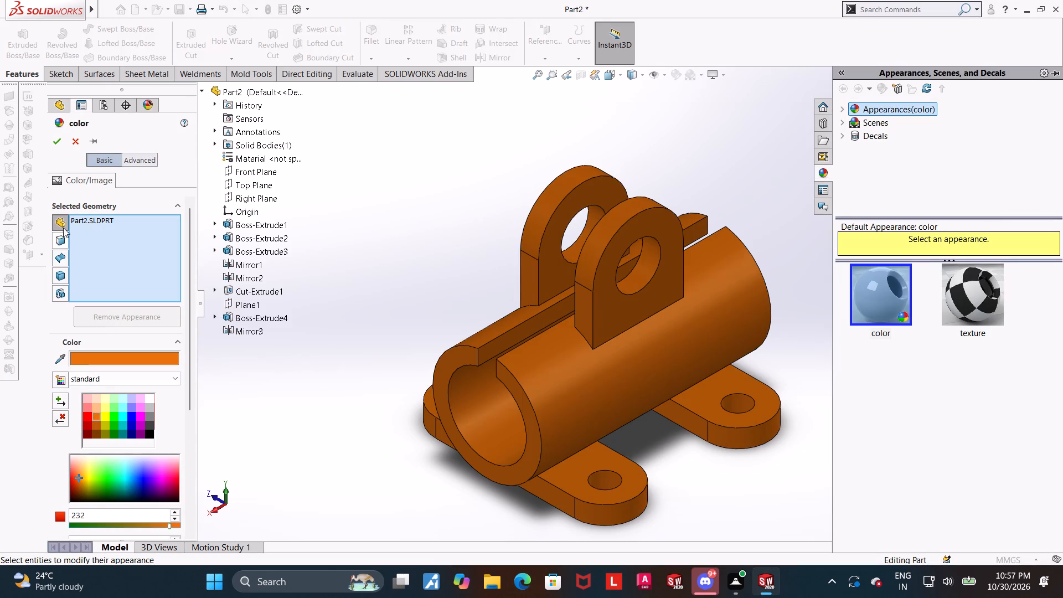
{"action": "left_click", "coordinate": [55, 145]}
{"action": "left_click", "coordinate": [412, 323]}
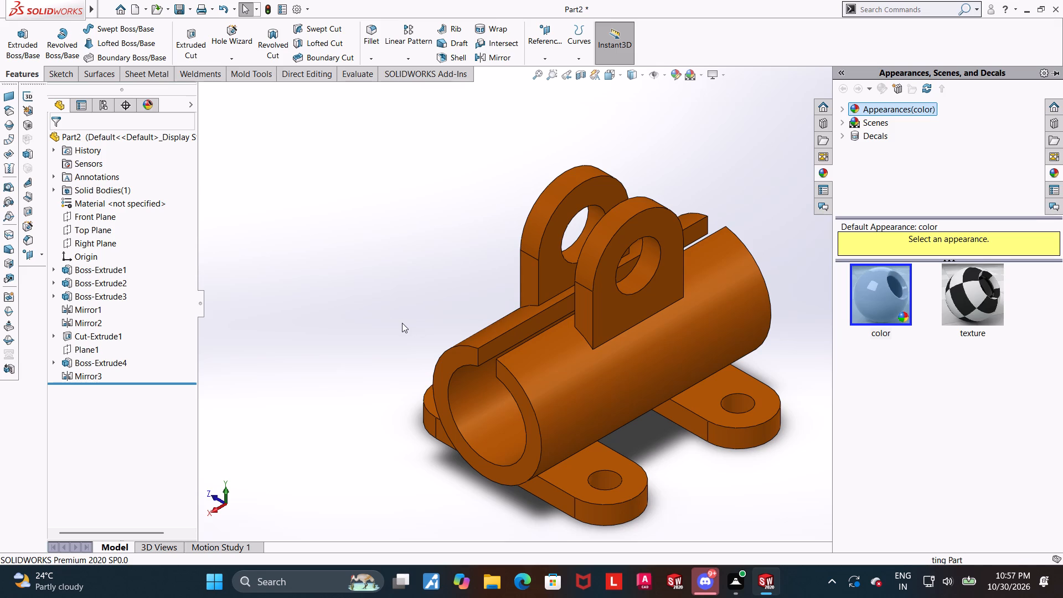
{"action": "scroll", "coordinate": [875, 406], "scroll_direction": "up", "scroll_amount": 1}
{"action": "scroll", "coordinate": [719, 437], "scroll_direction": "down", "scroll_amount": 1}
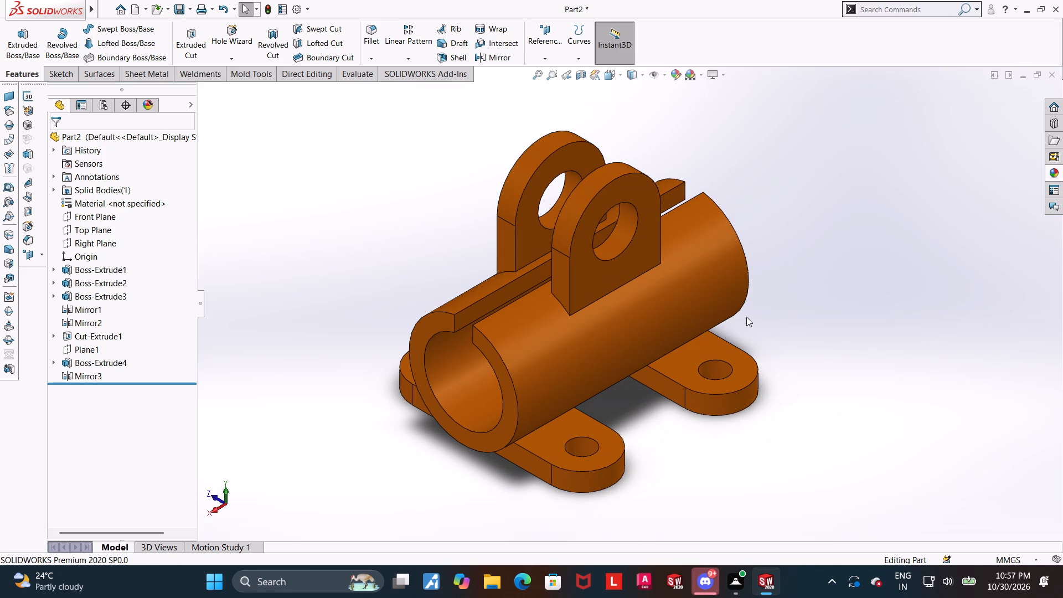
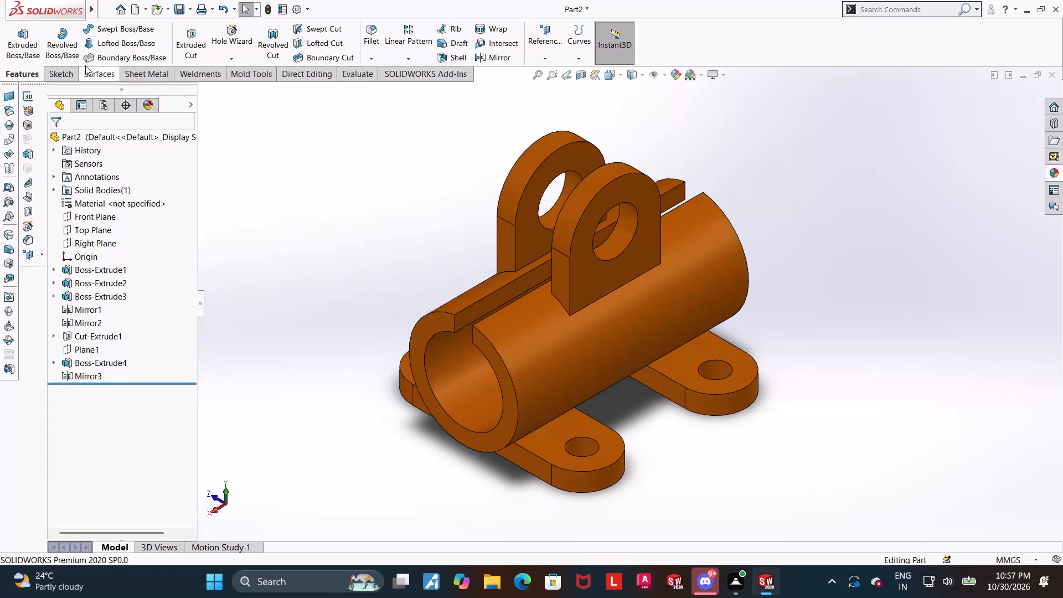
Save the part in the Downloads folder under the name "clamping journal sleeve mount".
{"action": "left_click", "coordinate": [131, 150]}
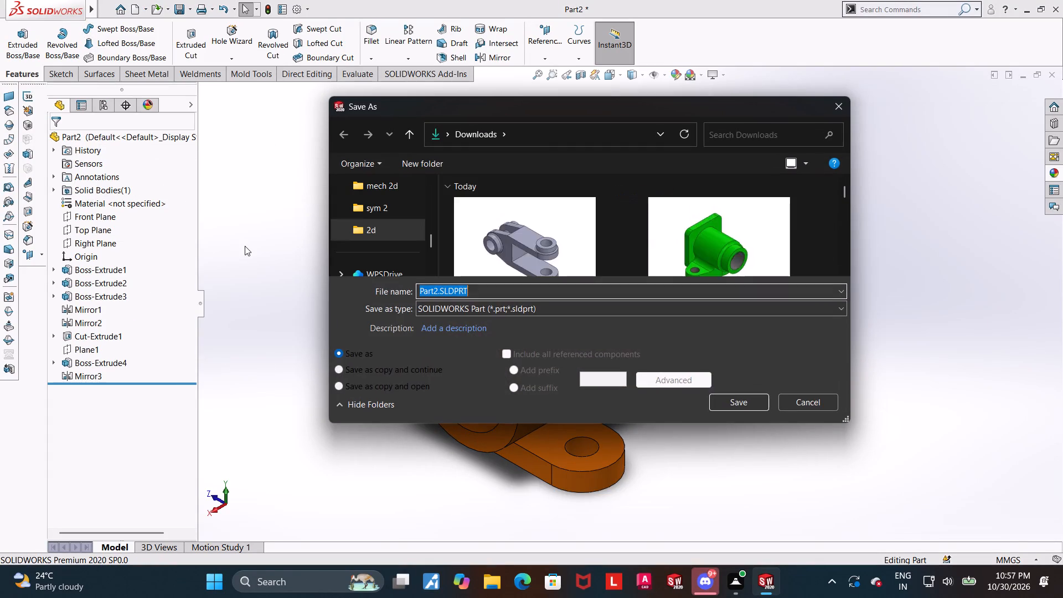
{"action": "type", "text": "clamping journal slee"}
{"action": "type", "text": "ve mount"}
{"action": "key", "text": "space"}
{"action": "key", "text": "Return"}
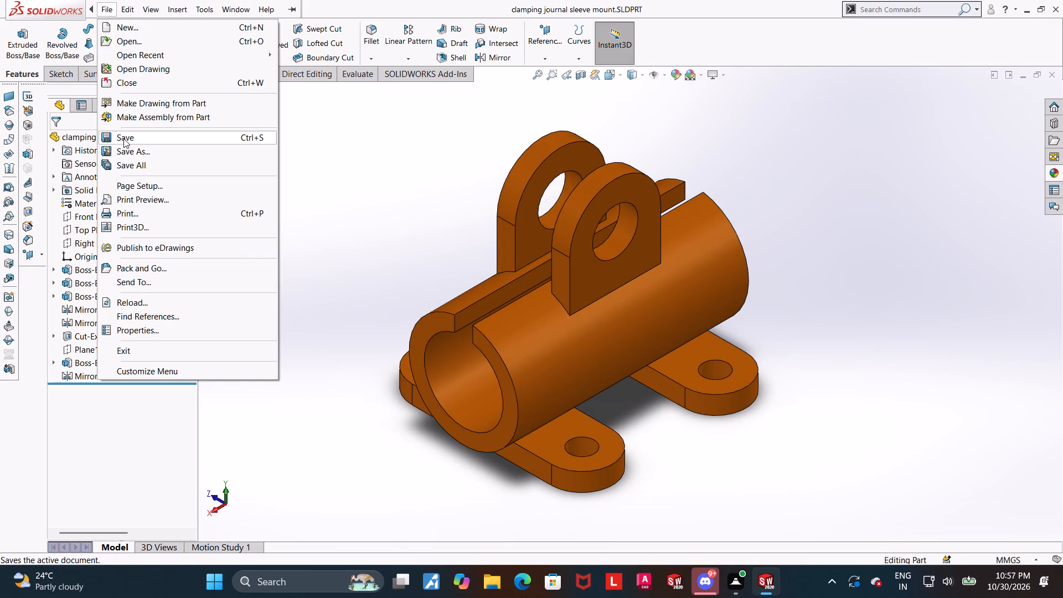
Save a copy of the clamp part in Adobe Portable Document Format (*.pdf) under the same name.
{"action": "left_click", "coordinate": [126, 145]}
{"action": "left_click", "coordinate": [427, 304]}
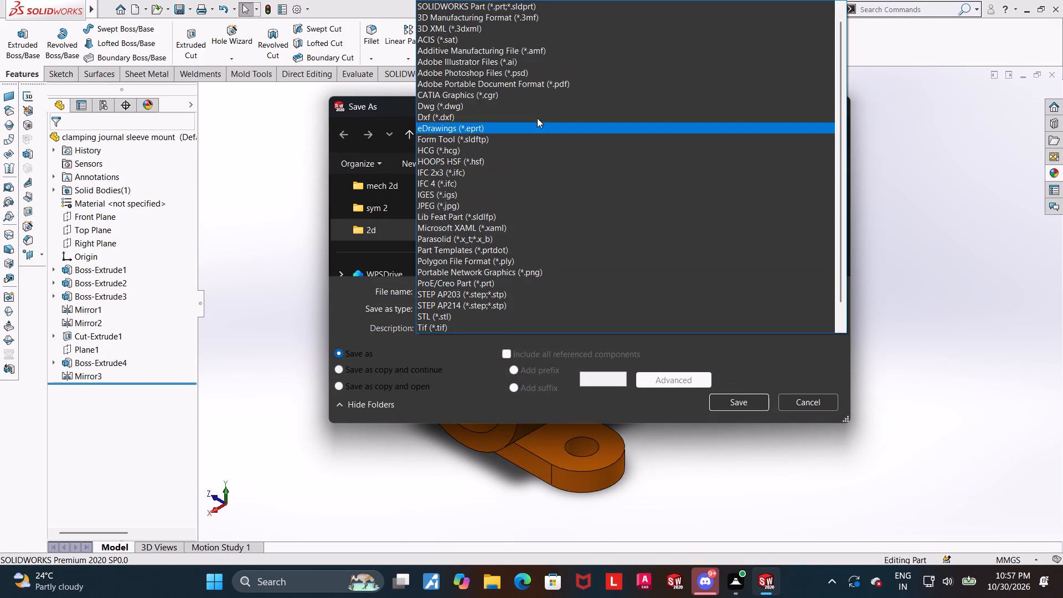
{"action": "left_click", "coordinate": [538, 84]}
{"action": "left_click", "coordinate": [746, 427]}
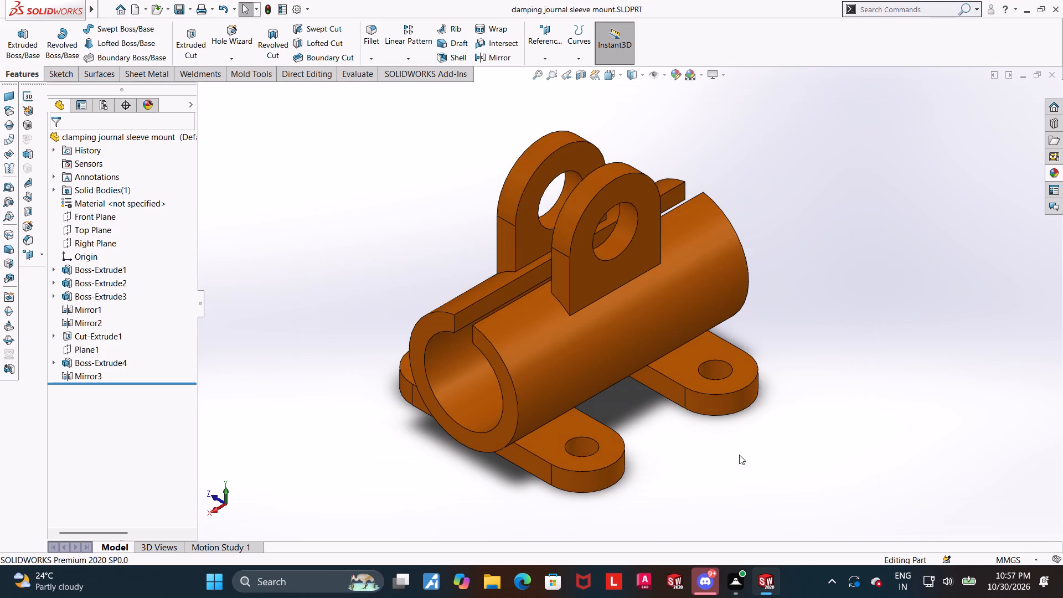